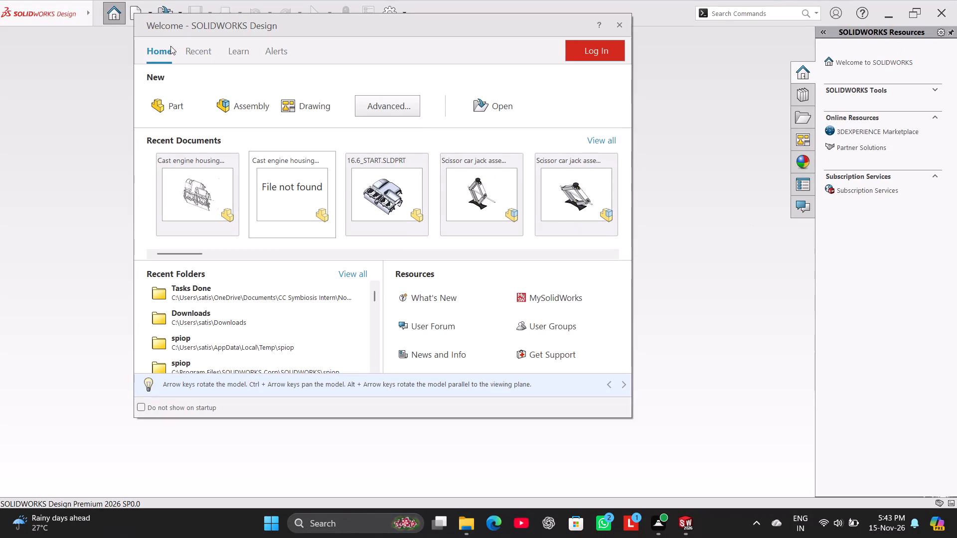
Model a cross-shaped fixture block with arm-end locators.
Create a new part document.
left_click(165, 102)
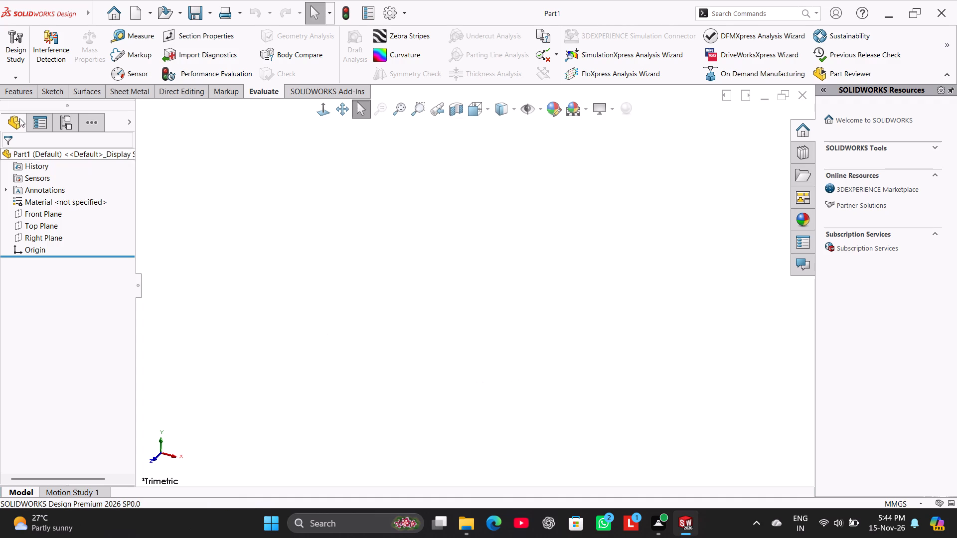
Start a new sketch on the Top Plane.
left_click(59, 94)
left_click(22, 95)
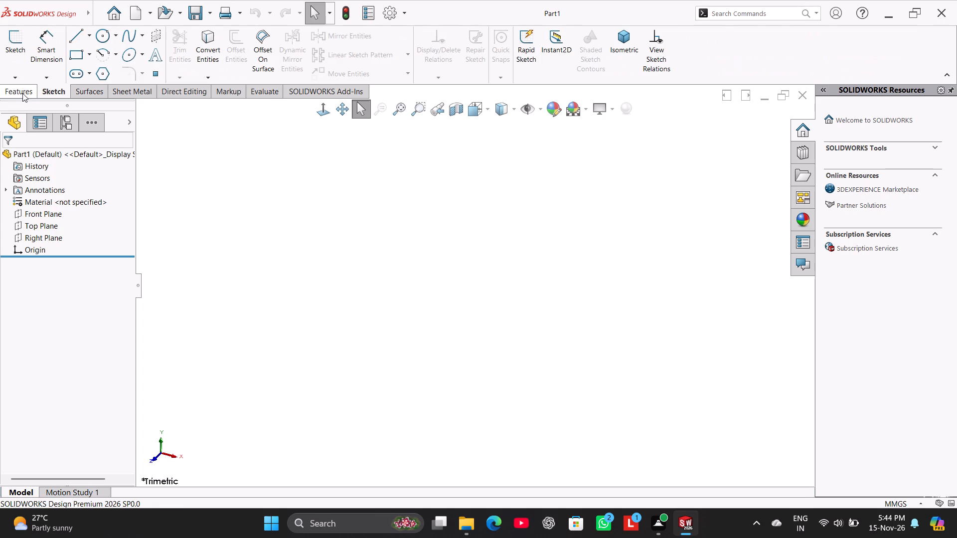
left_click(47, 94)
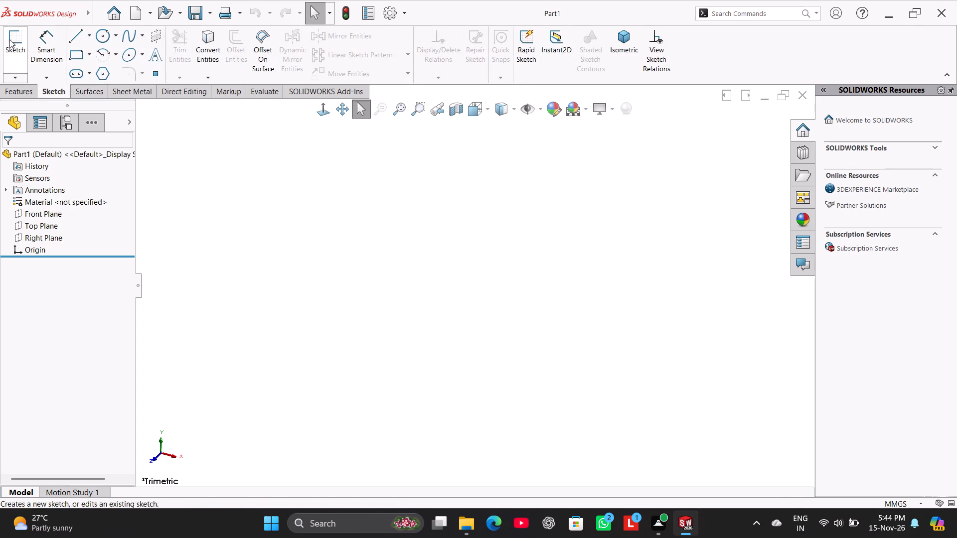
left_click(9, 39)
left_click(302, 279)
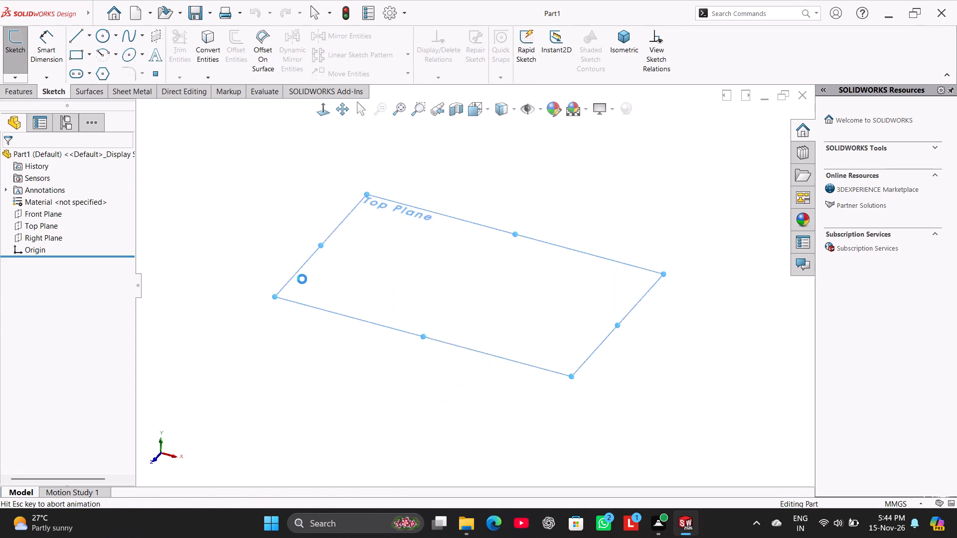
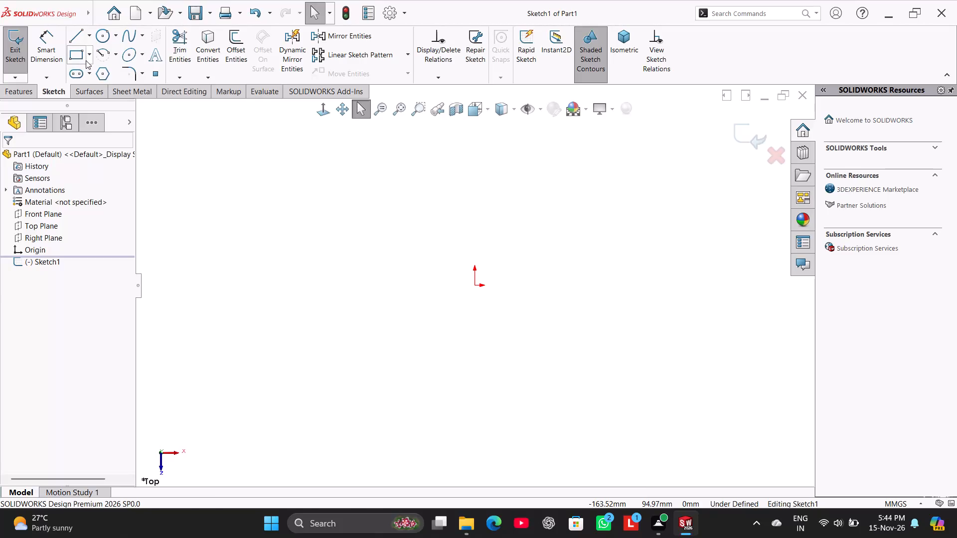
Sketch a center rectangle about 132 mm wide, centred on the origin, and exit the sketch.
left_click(95, 49)
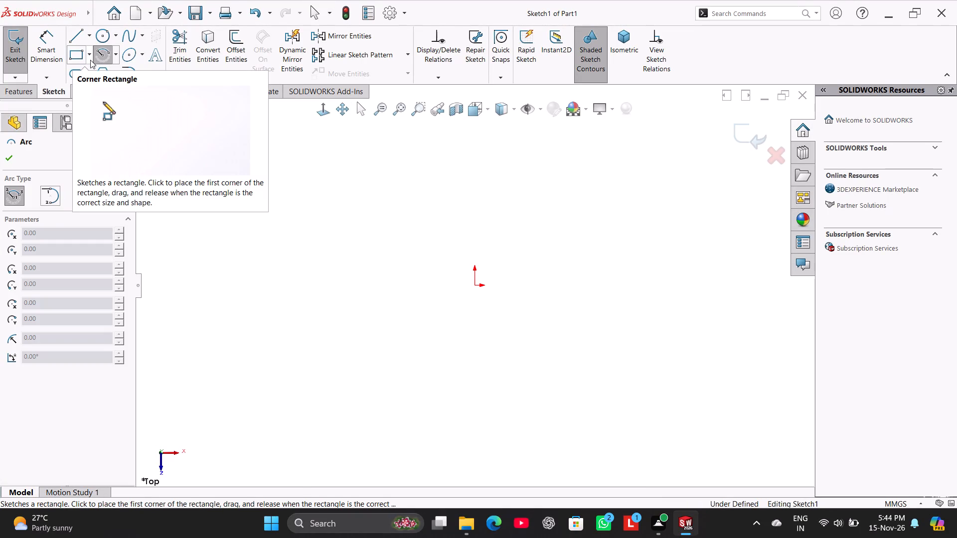
left_click(89, 59)
left_click(102, 80)
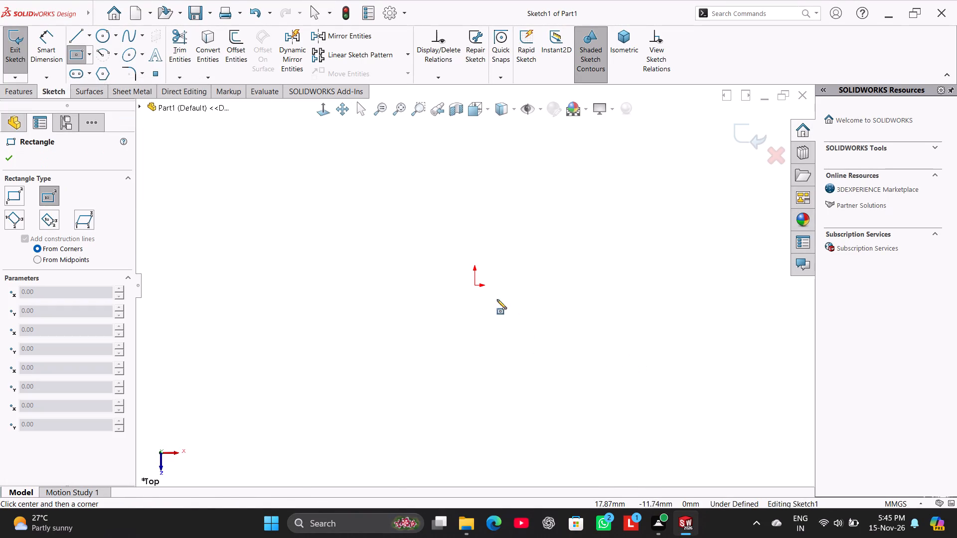
left_click(474, 286)
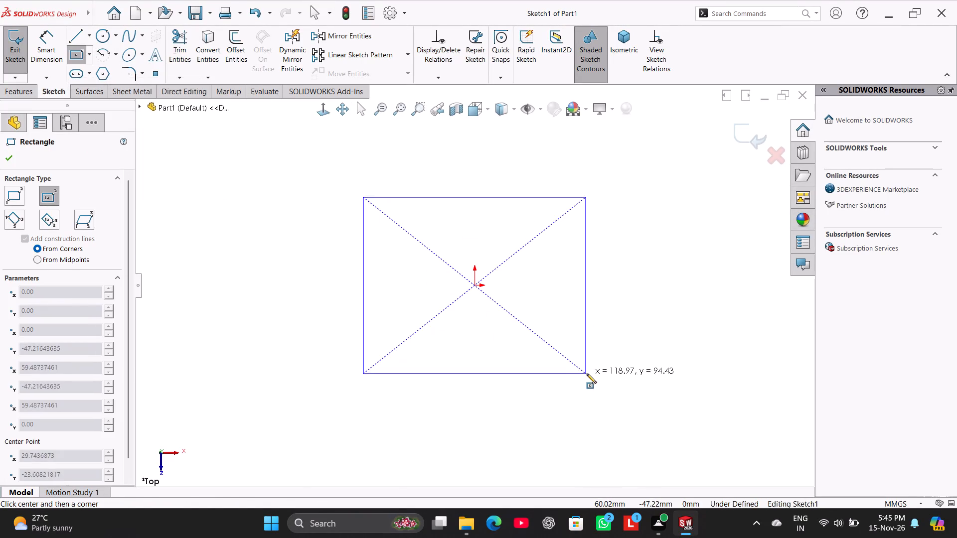
left_click(598, 380)
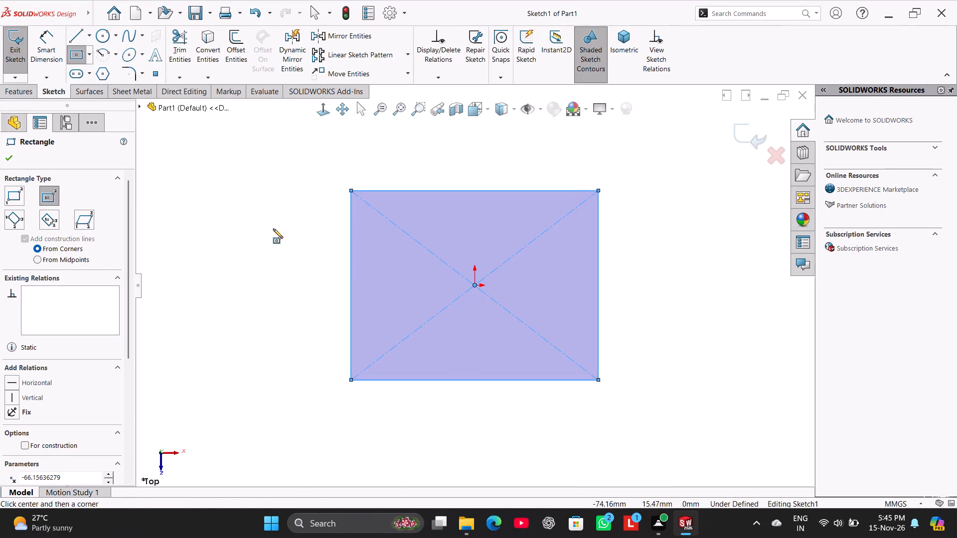
left_click(7, 153)
left_click(8, 58)
Reopen the rectangle sketch and start a blind Boss-Extrude of it from the sketch plane.
right_click_drag(243, 293, 546, 202)
middle_click_drag(425, 247, 422, 272)
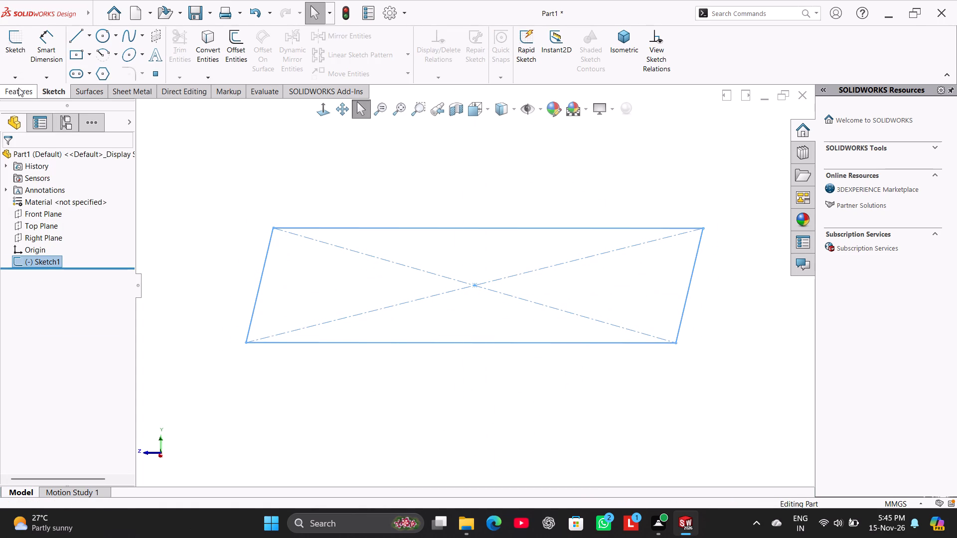
left_click(18, 53)
left_click(31, 94)
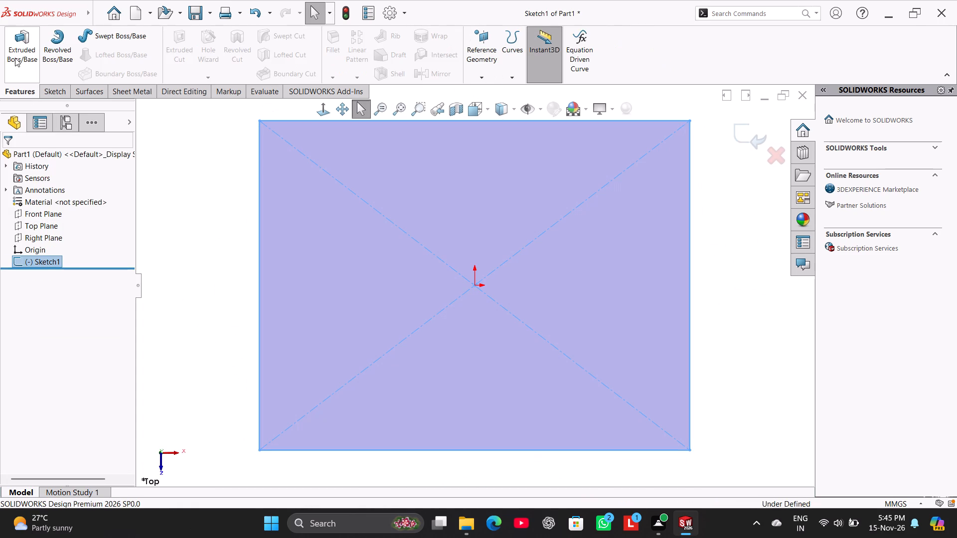
left_click(15, 48)
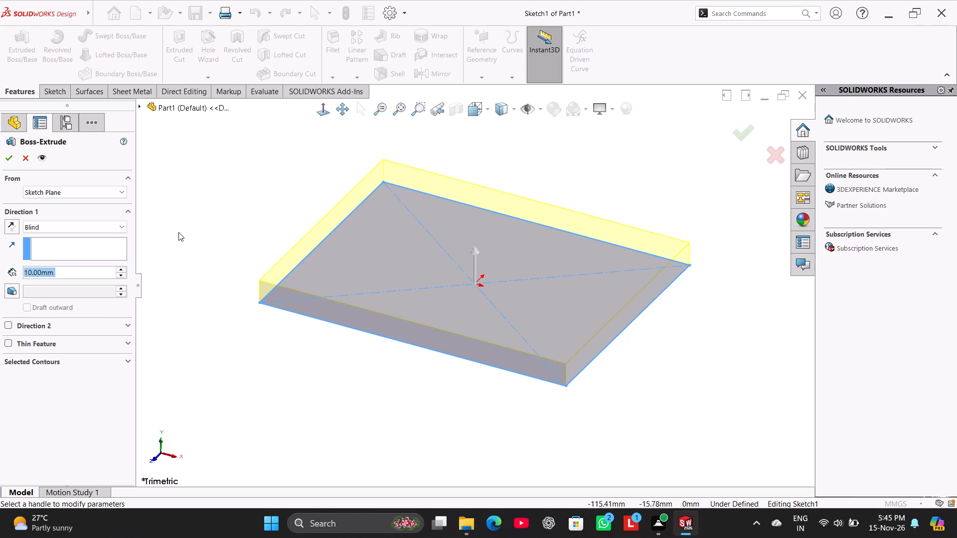
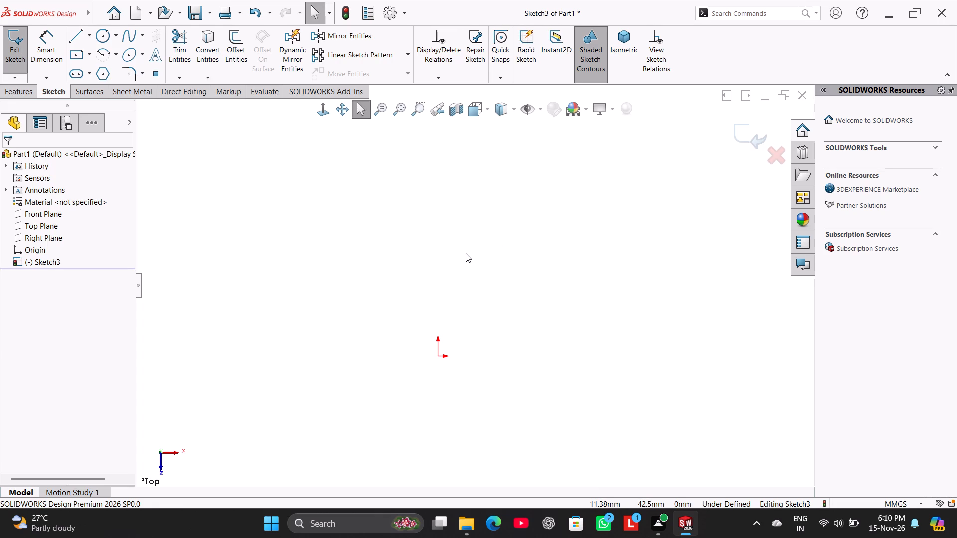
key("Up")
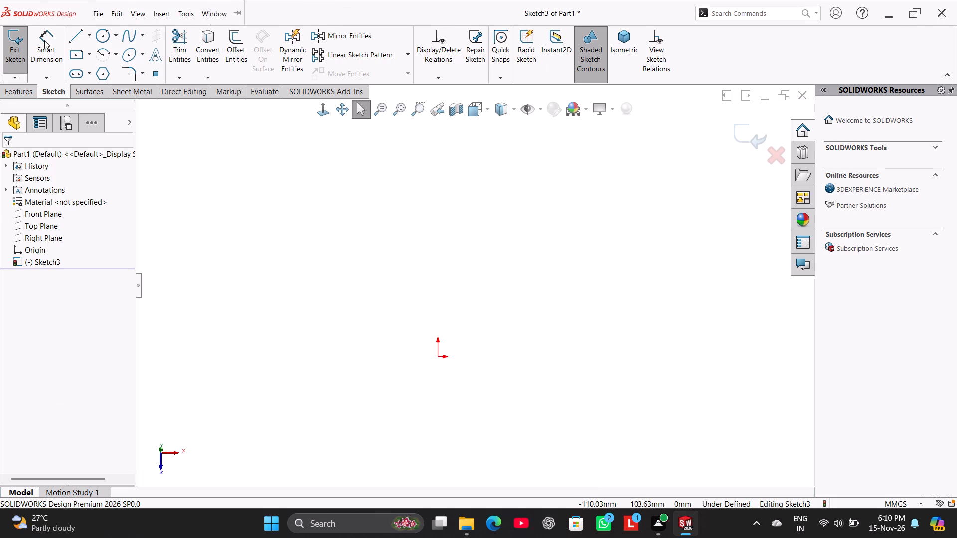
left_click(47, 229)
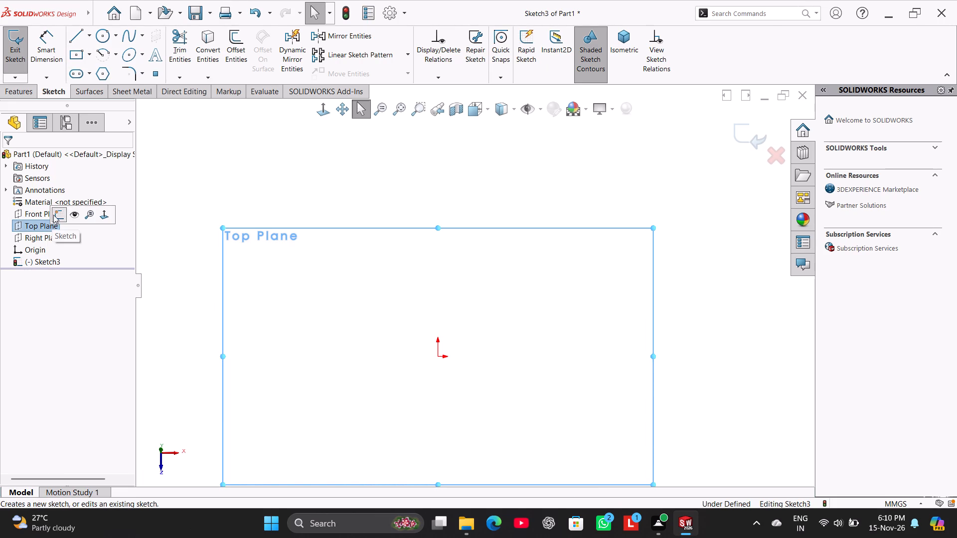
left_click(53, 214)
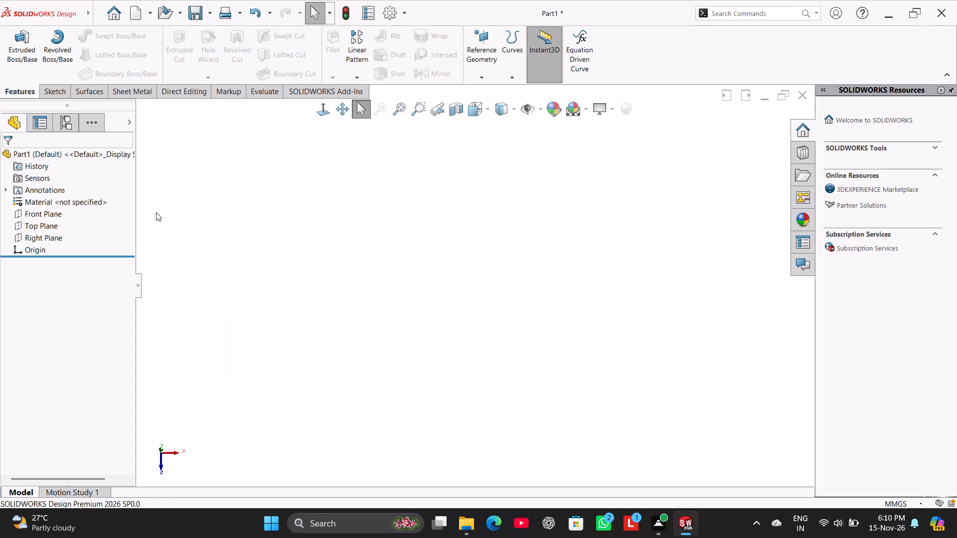
Start a new sketch on the Top Plane and draw a horizontal centerline through the origin, extending to both sides.
left_click(57, 227)
left_click(67, 209)
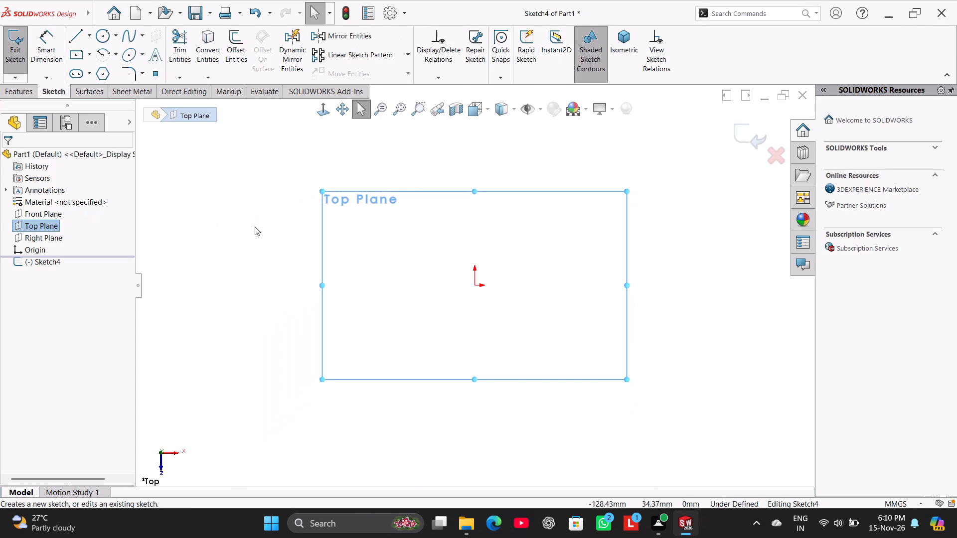
left_click(255, 227)
left_click(88, 43)
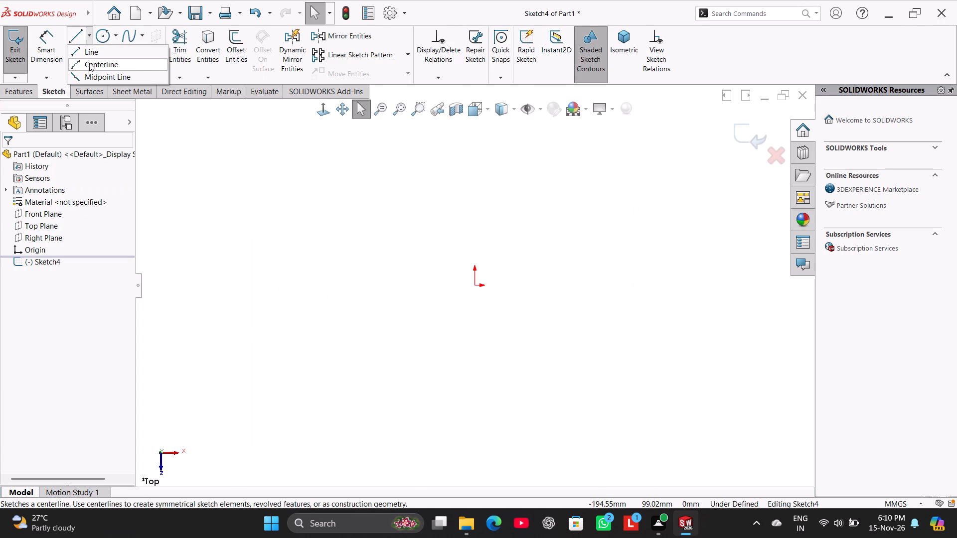
left_click(89, 63)
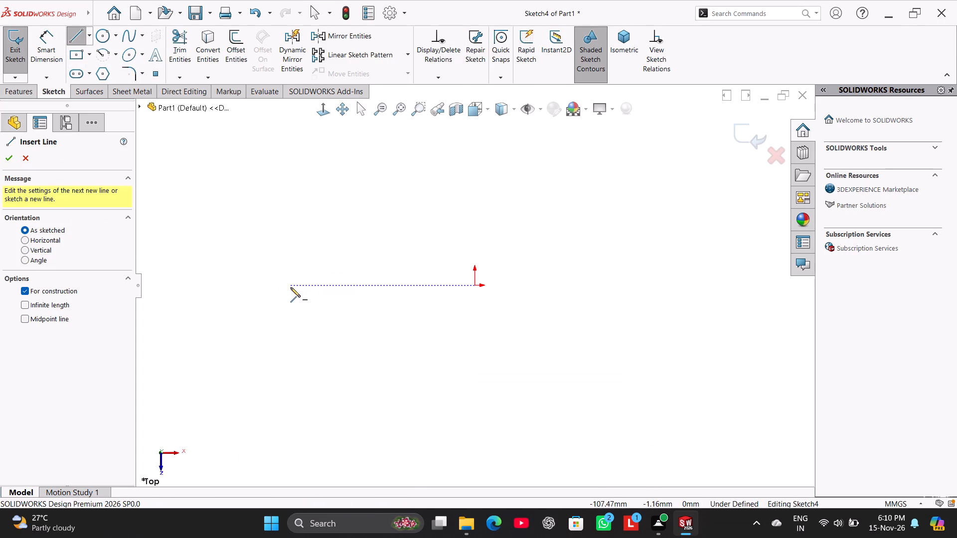
left_click(288, 286)
left_click(668, 285)
right_click(607, 215)
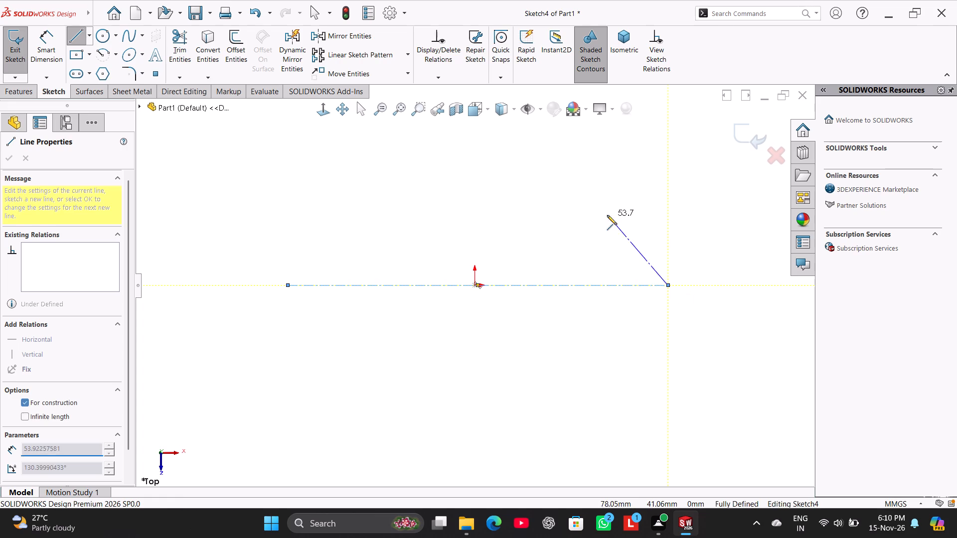
left_click(630, 227)
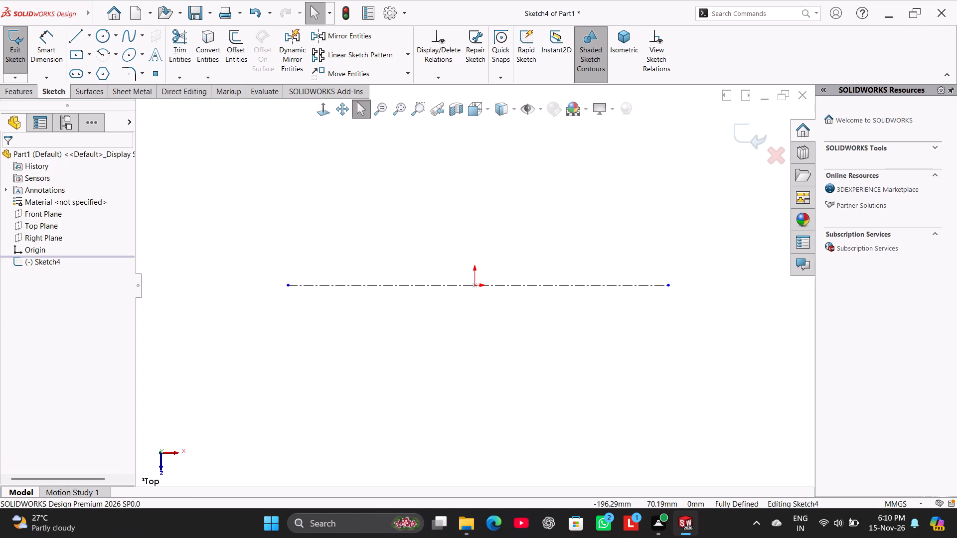
Sketch a circle centred on the origin and dimension its diameter to 22 mm.
left_click(105, 37)
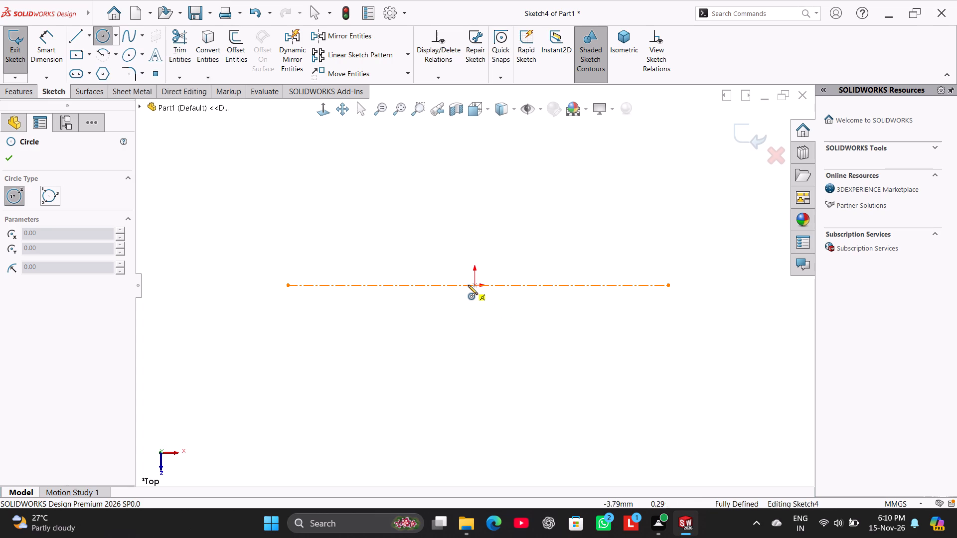
left_click(473, 286)
left_click(480, 335)
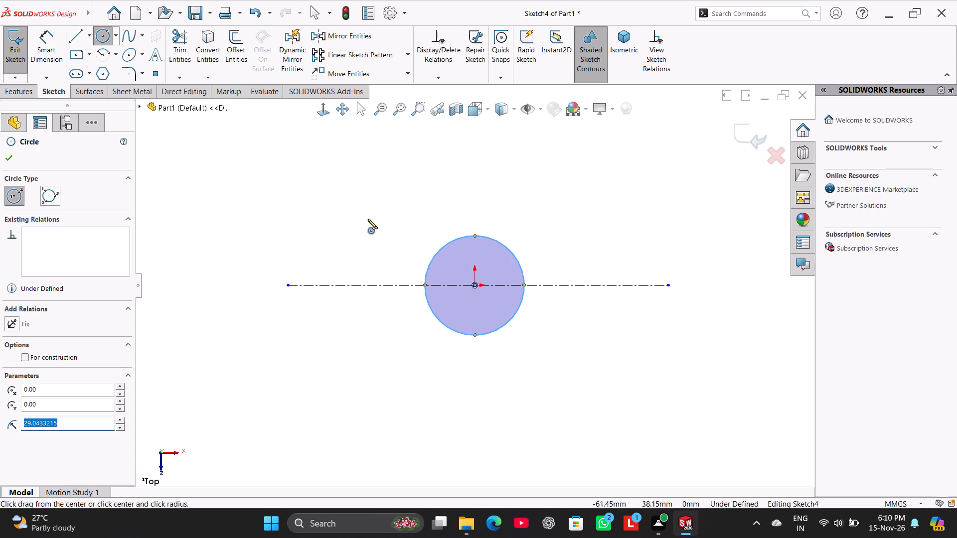
left_click(44, 53)
left_click(508, 253)
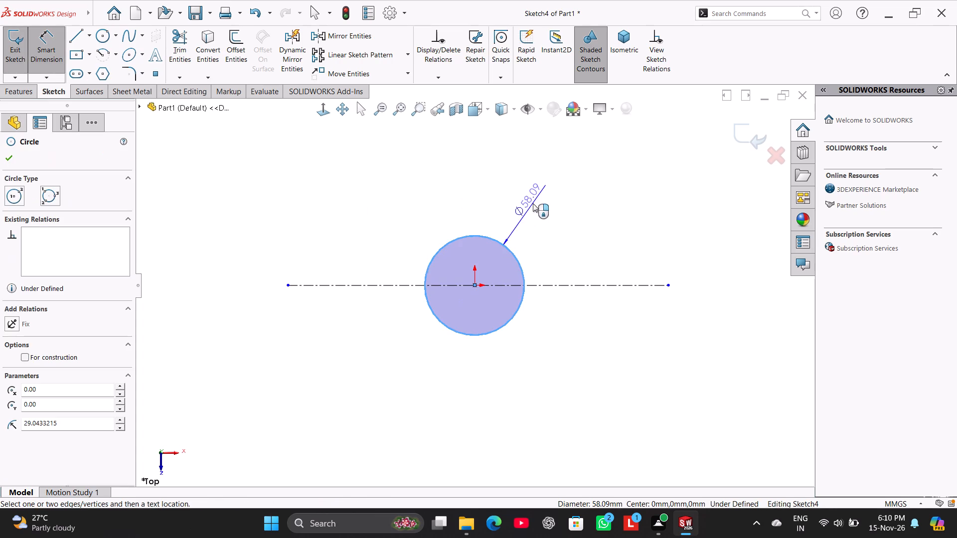
left_click(537, 198)
type("22")
key("Return")
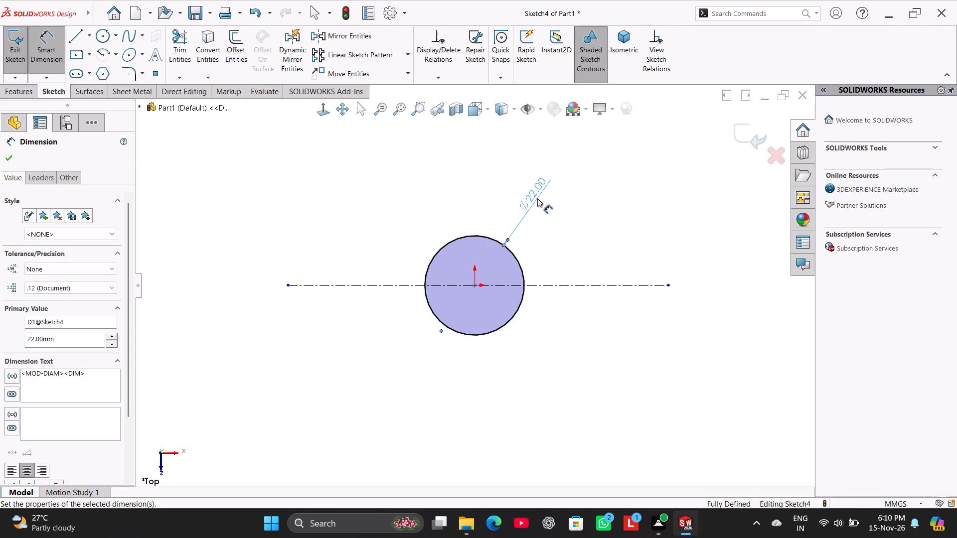
Give the circle's diameter dimension a Fit tolerance of type Clearance with hole fit H7.
left_click(96, 271)
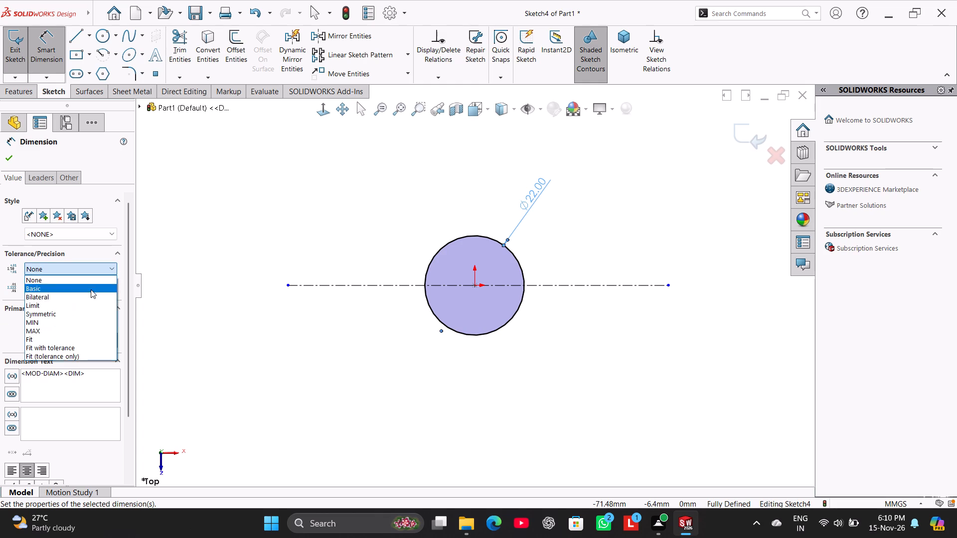
left_click(101, 337)
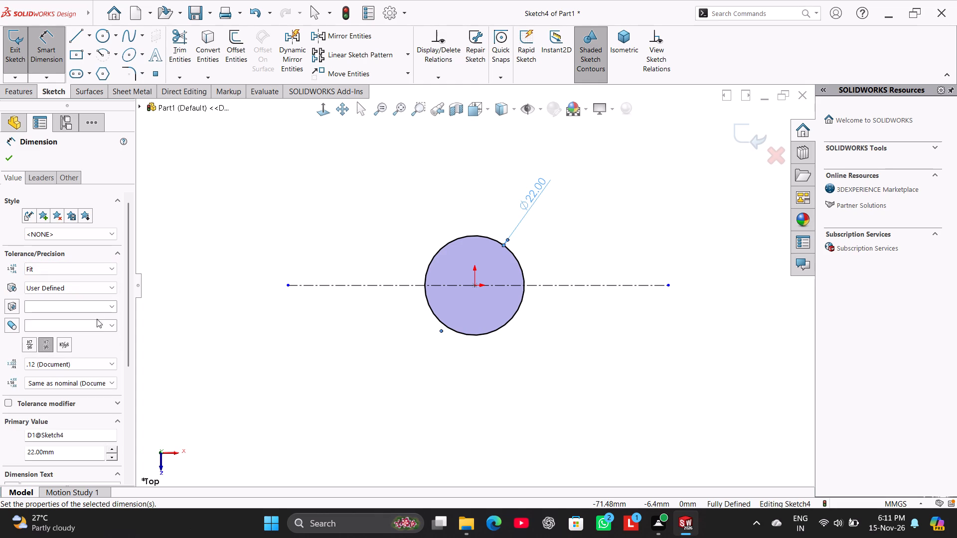
left_click(95, 291)
left_click(94, 305)
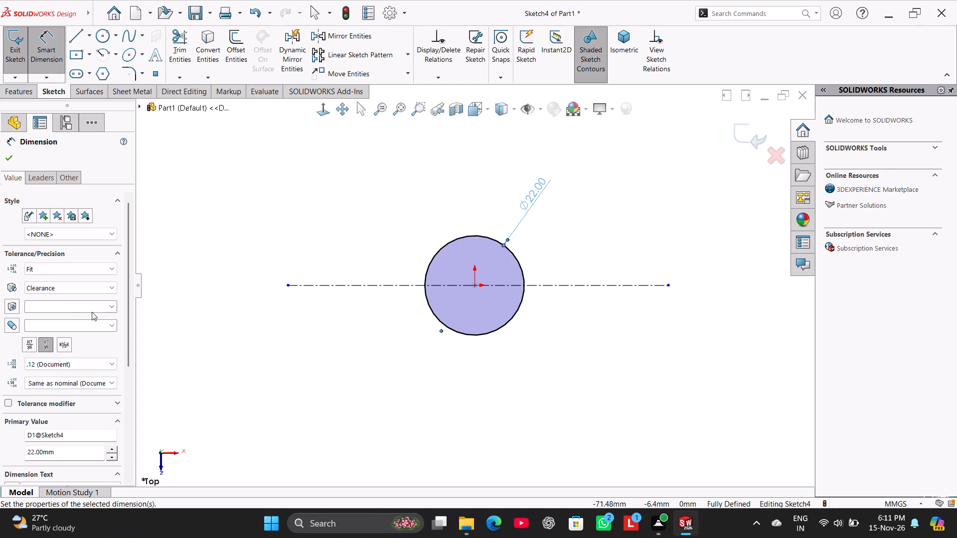
left_click(92, 312)
left_click(92, 306)
type("H7")
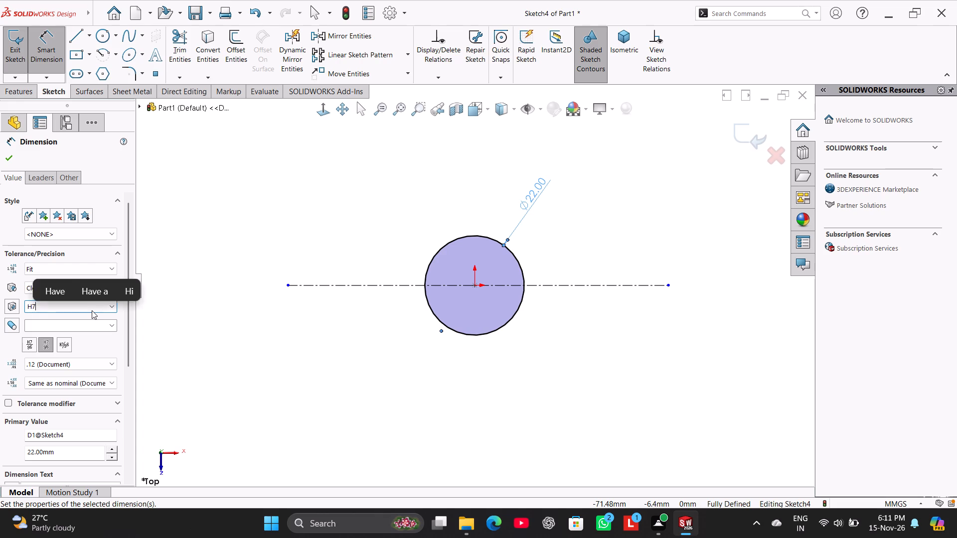
left_click(65, 341)
left_click(10, 160)
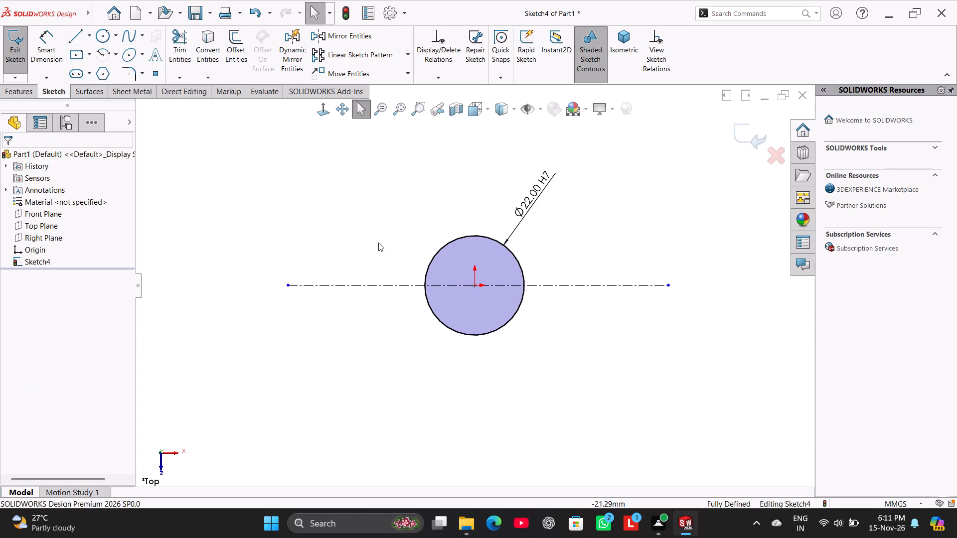
left_click(361, 226)
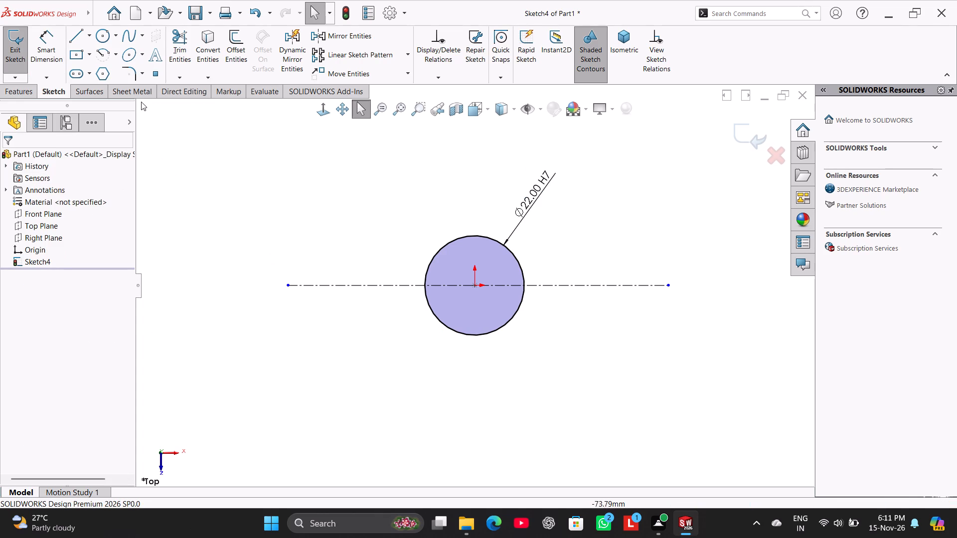
Sketch a straight slot along the centerline across the circle, about 52.6 mm between arc centres and 10.6 mm wide.
left_click(76, 76)
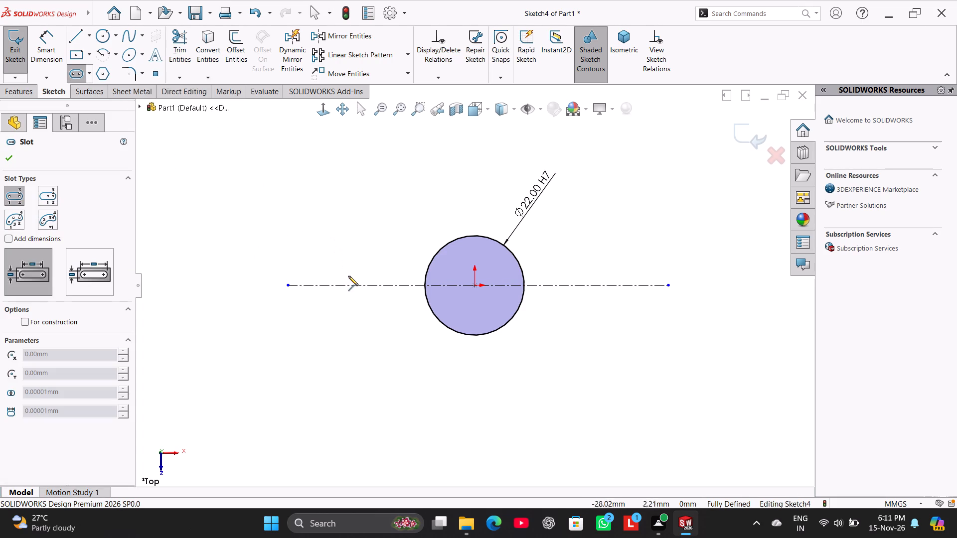
left_click(359, 284)
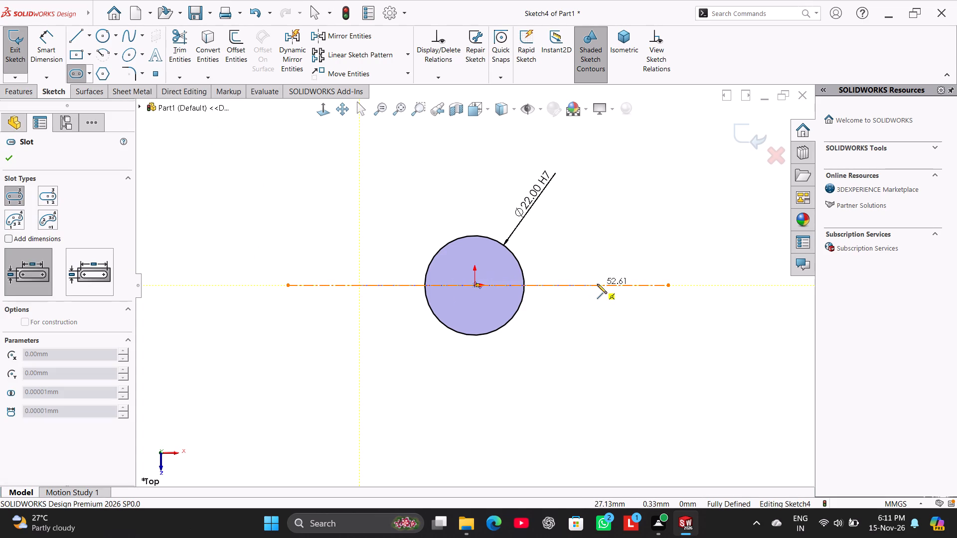
left_click(597, 284)
left_click(602, 309)
right_click(332, 187)
left_click(350, 195)
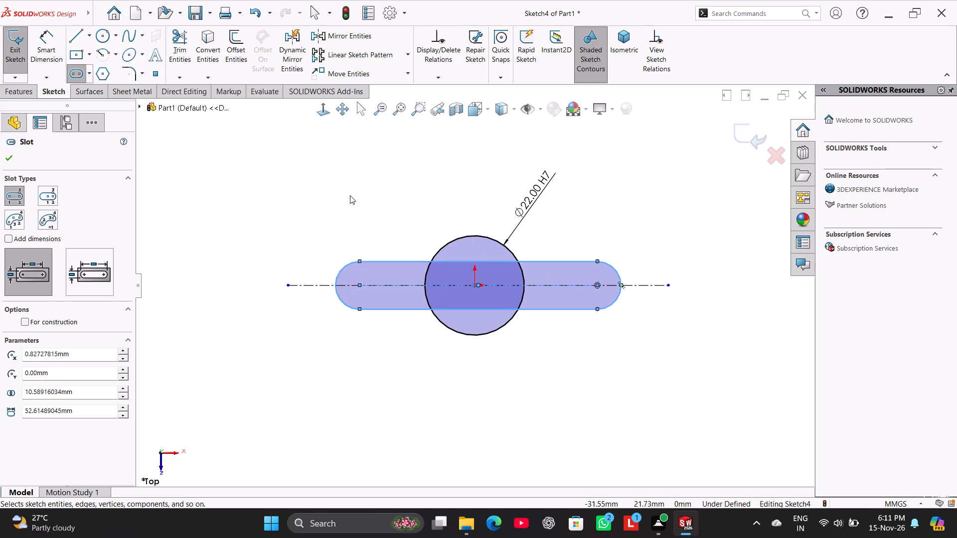
Trim away the two straight slot edges inside the circle with Power trim.
left_click(186, 47)
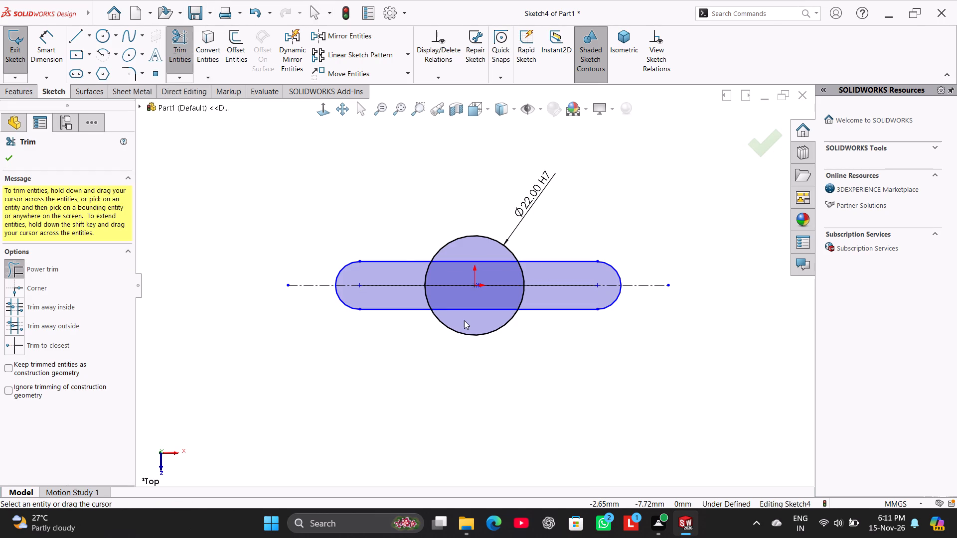
left_click_drag(464, 320, 453, 302)
left_click(498, 262)
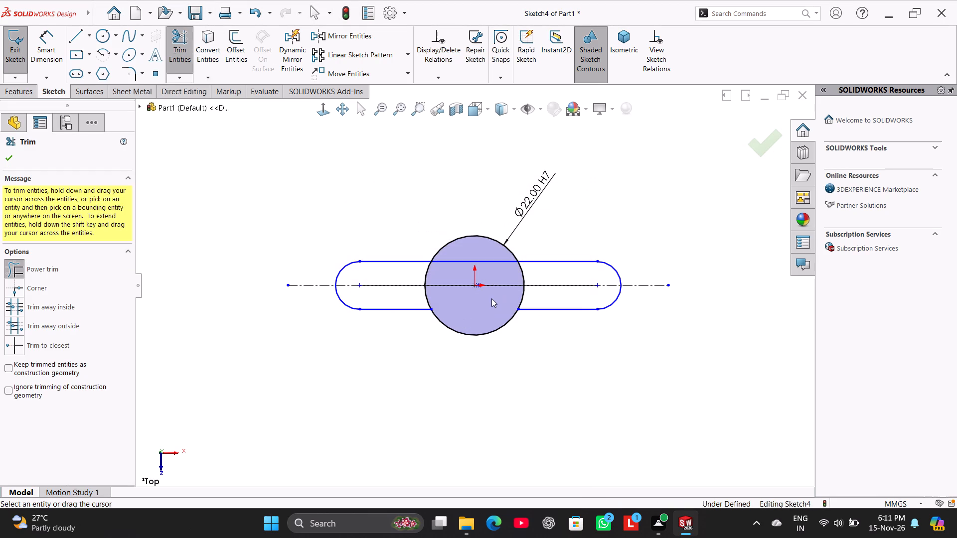
left_click_drag(500, 268, 487, 255)
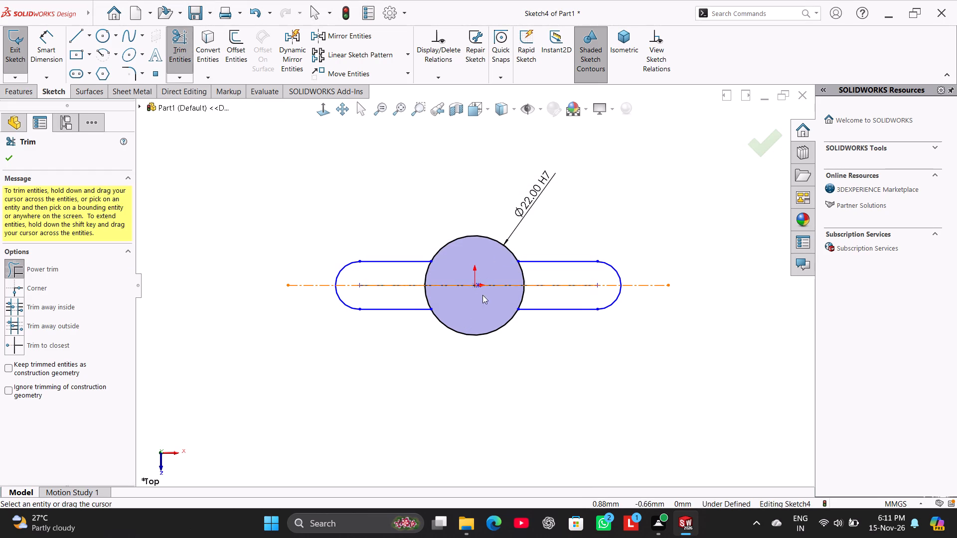
right_click(572, 202)
left_click(596, 232)
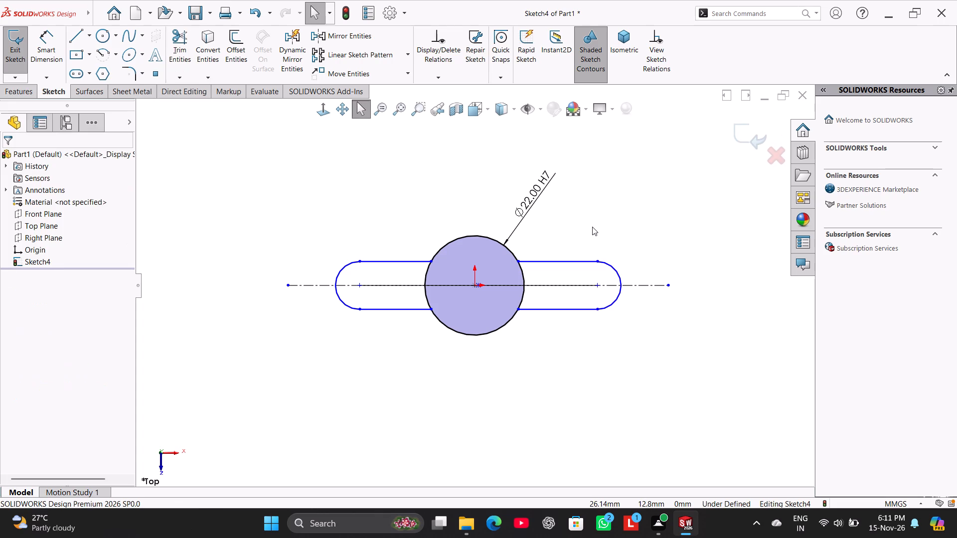
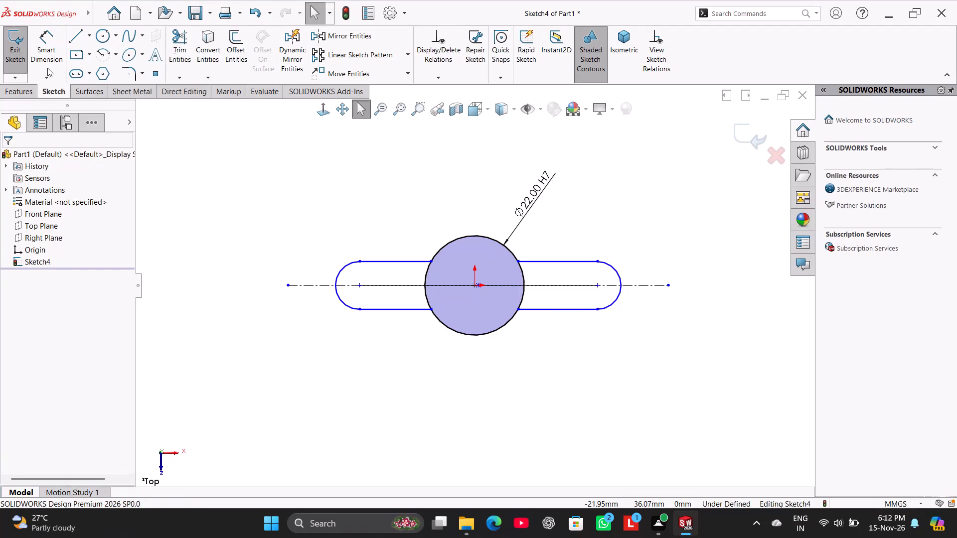
Dimension the slot's width between its two straight edges to 8 mm.
left_click(46, 58)
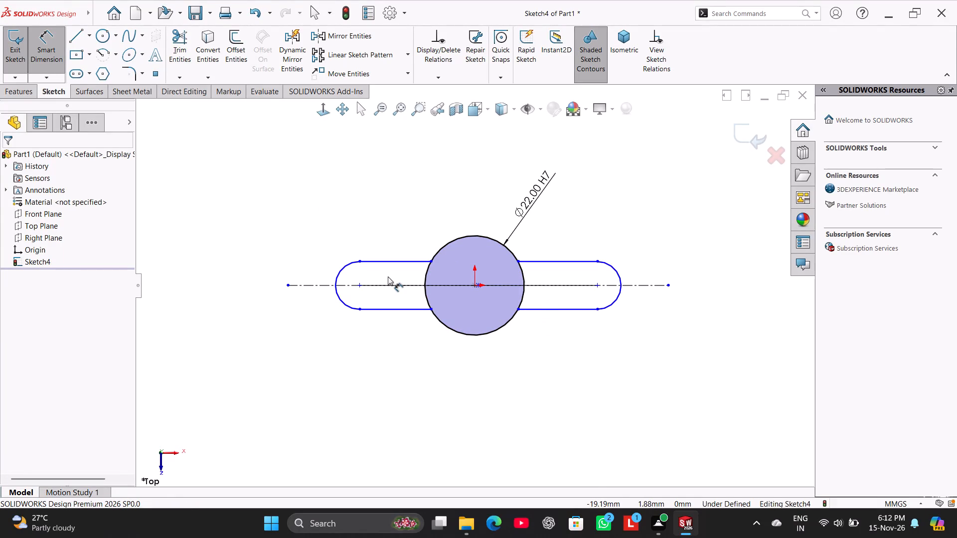
left_click(406, 309)
left_click(405, 260)
left_click(391, 219)
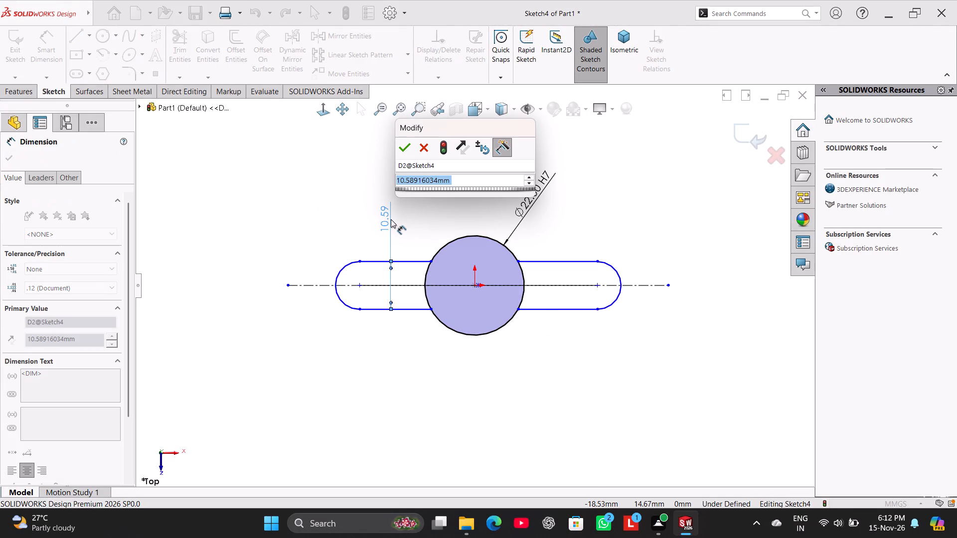
key("8")
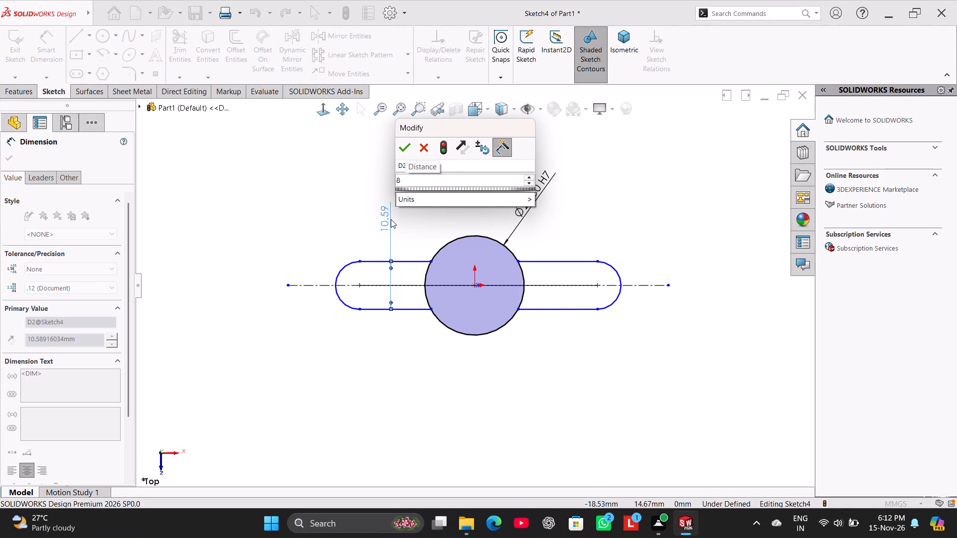
left_click(399, 150)
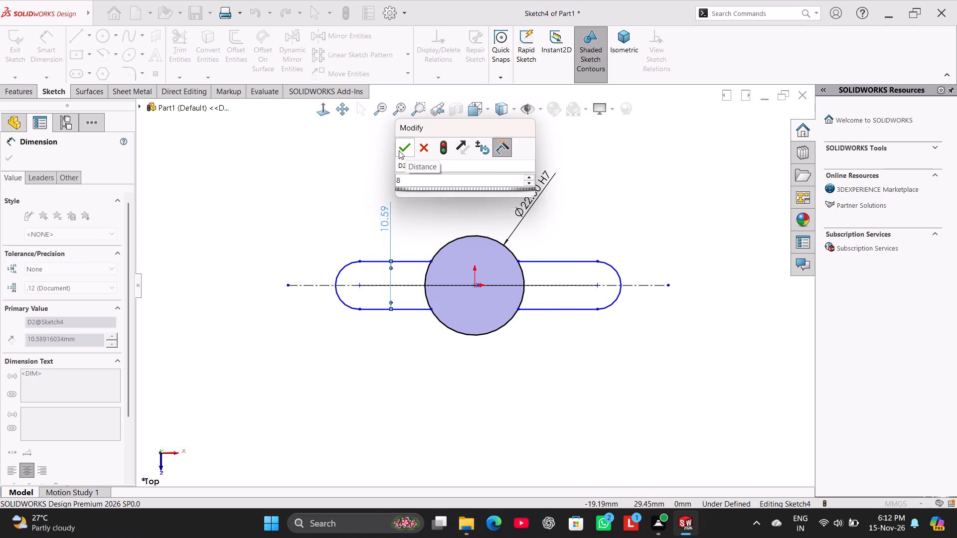
Give the slot's width dimension a Bilateral tolerance with a plus value of 0.2 mm.
left_click(47, 269)
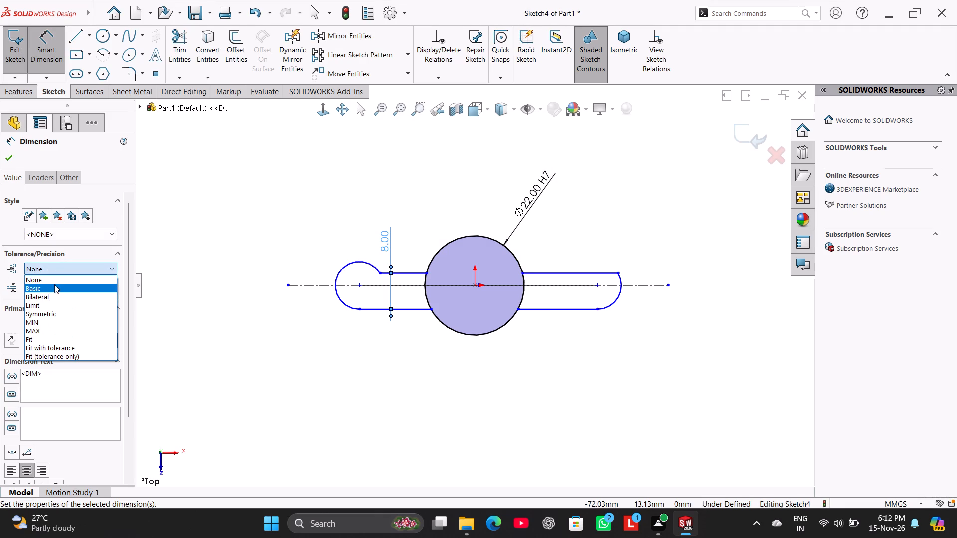
left_click(62, 293)
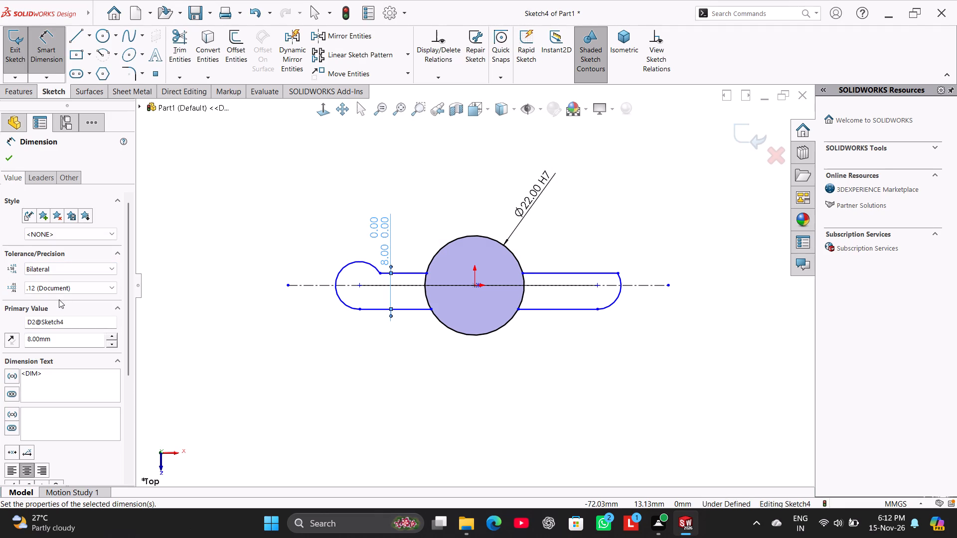
double_click(49, 287)
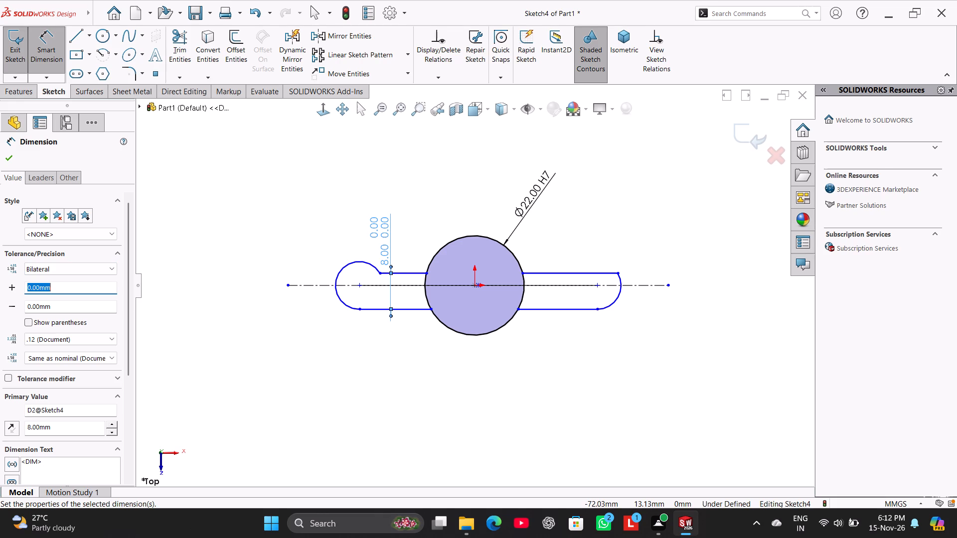
type("0.2")
key("Return")
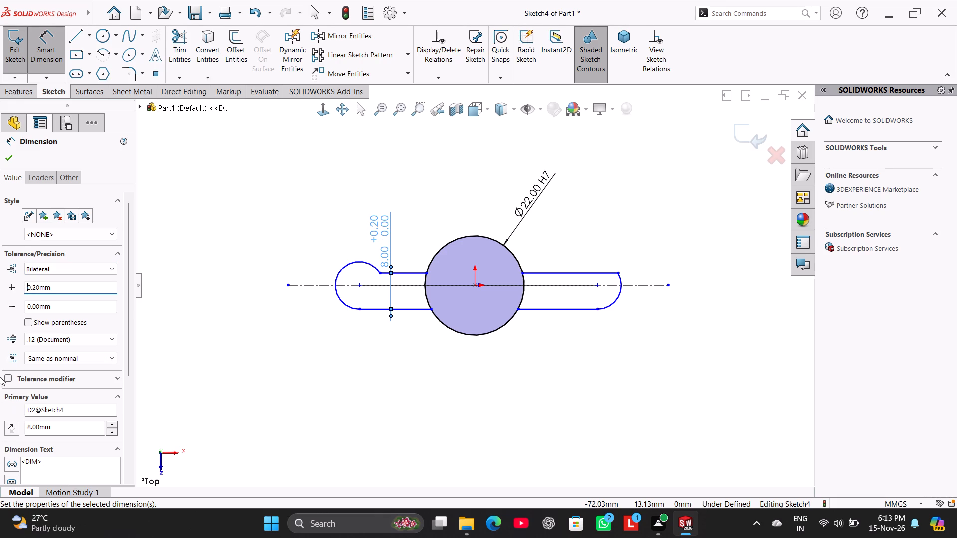
left_click(12, 161)
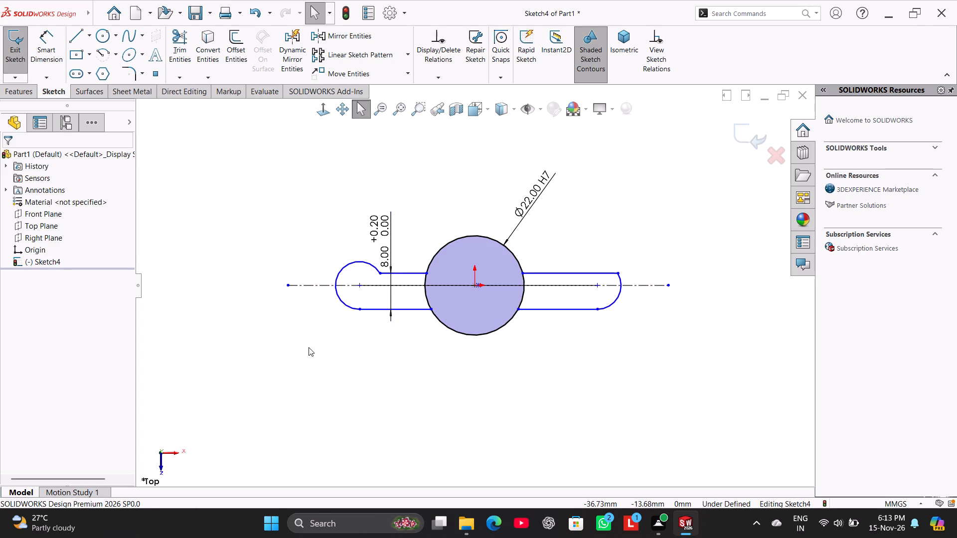
Make the slot's upper and lower left edges symmetric about the horizontal centerline.
left_click(336, 361)
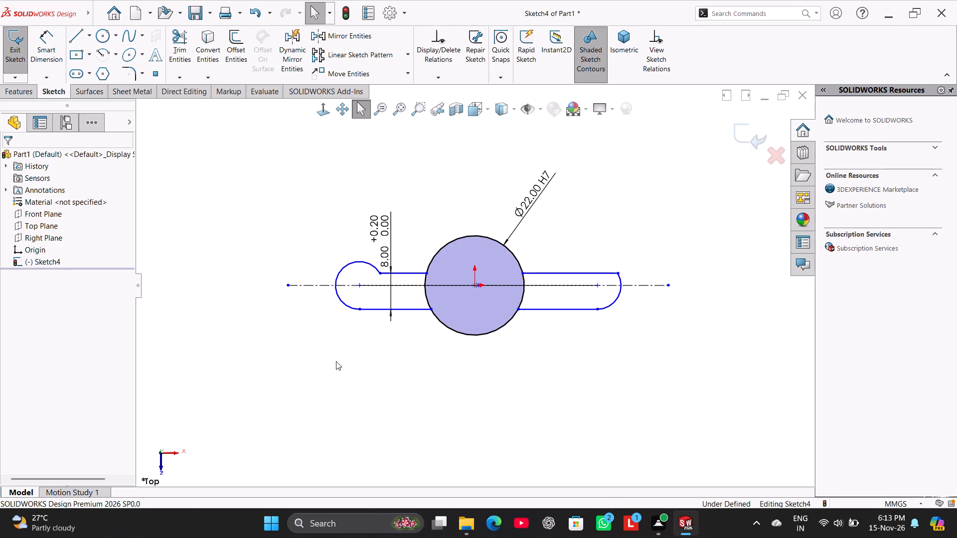
left_click(397, 272, "ctrl")
left_click(402, 287, "ctrl")
left_click(407, 312, "ctrl")
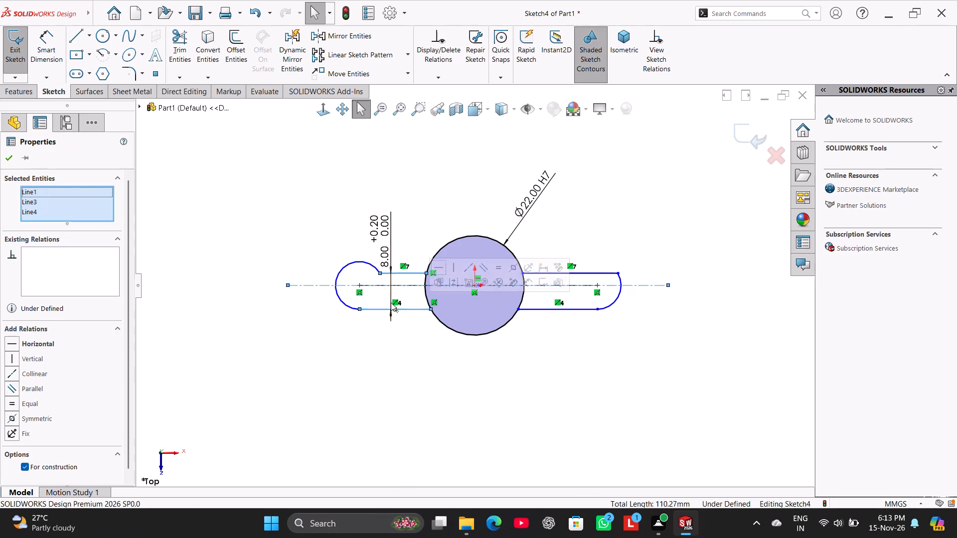
left_click(43, 417)
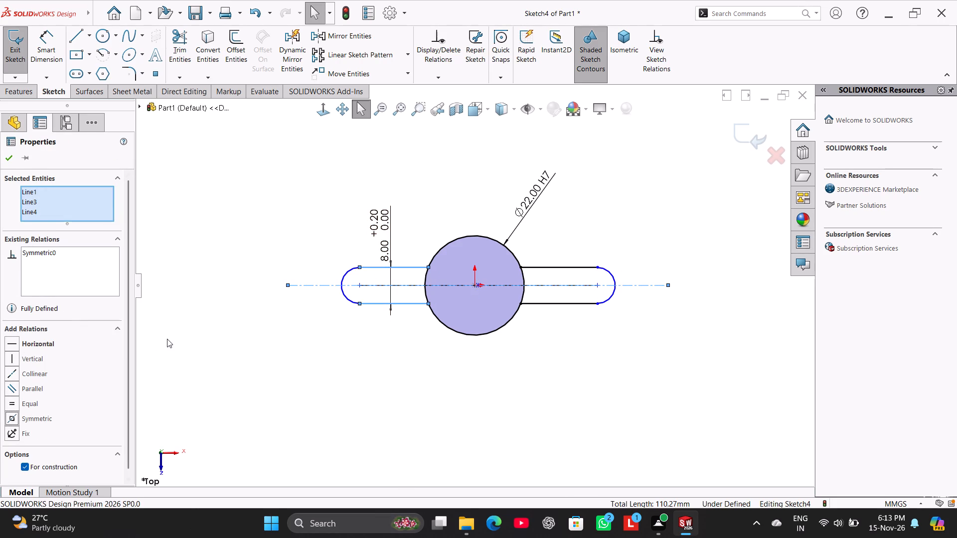
left_click(167, 336)
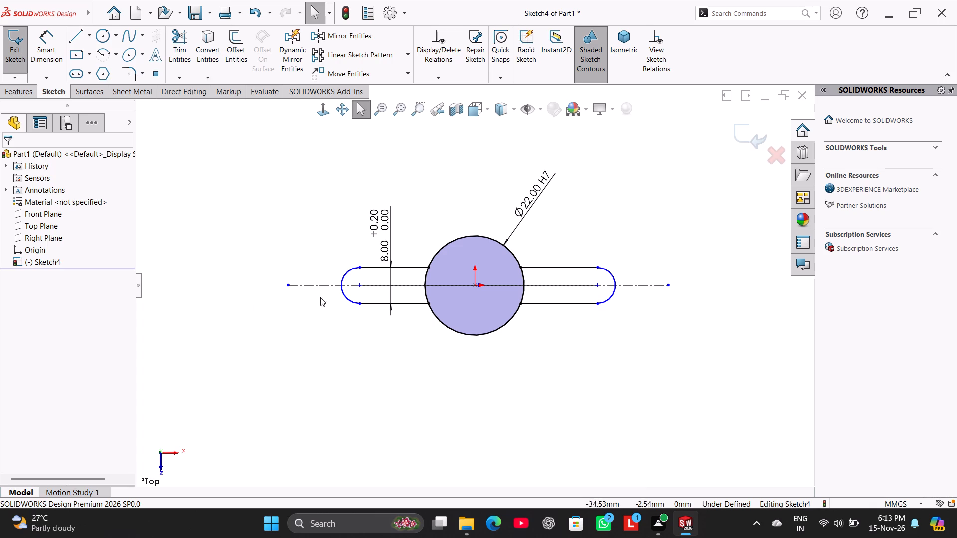
Add Tangent relations between the slot's left end arc and both of its adjoining straight edges.
left_click_drag(348, 299, 307, 301)
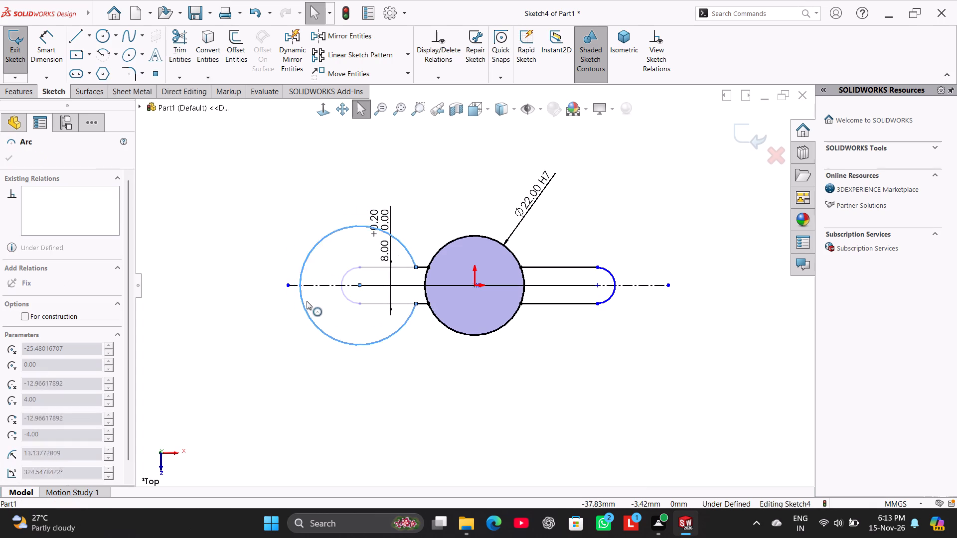
left_click_drag(307, 301, 323, 311)
left_click(320, 358)
left_click(417, 303, "ctrl")
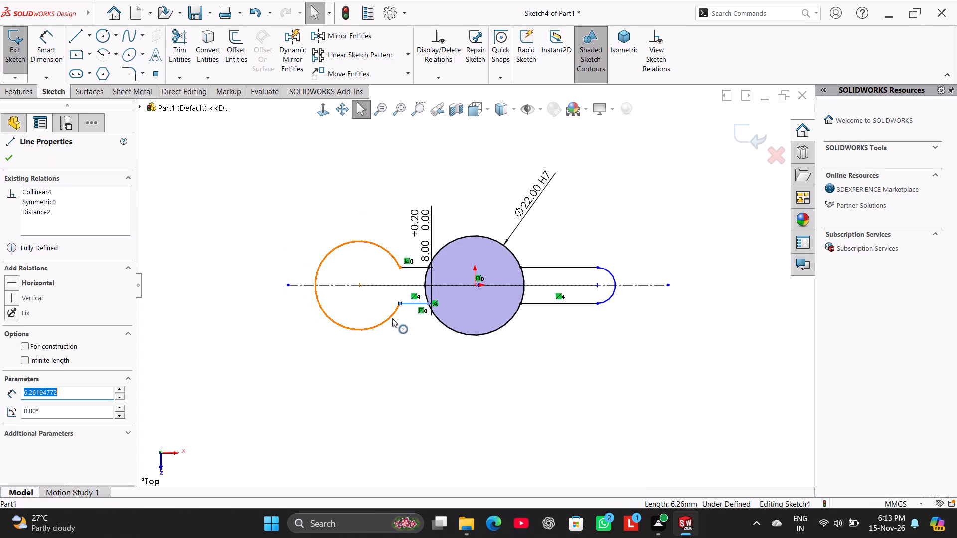
left_click(392, 318, "ctrl")
left_click(37, 334)
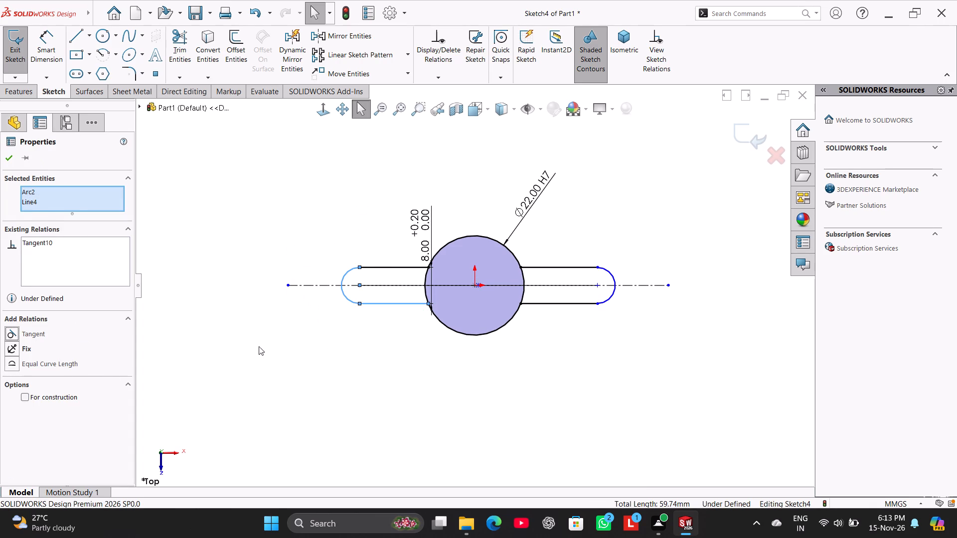
left_click(293, 347)
left_click(368, 267, "ctrl")
left_click(348, 270, "ctrl")
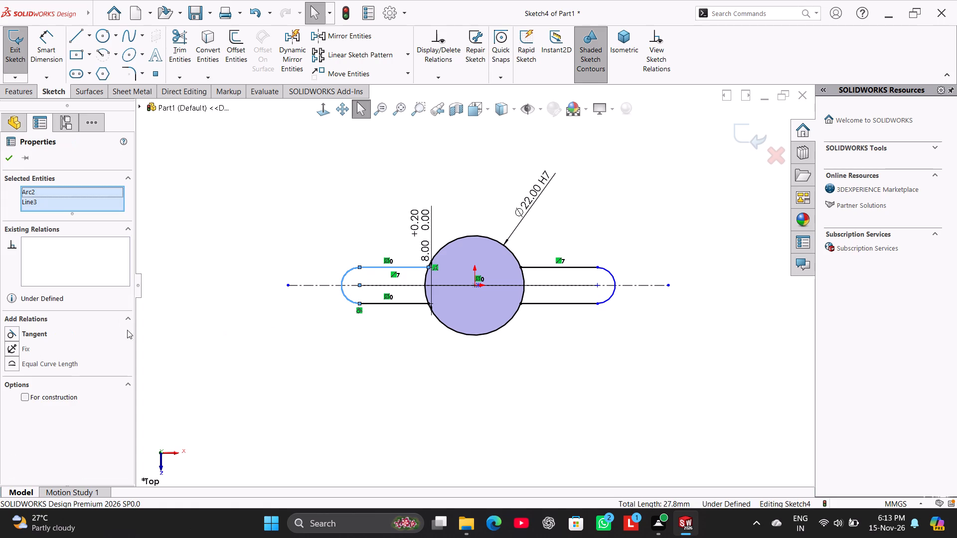
left_click(42, 335)
left_click(239, 339)
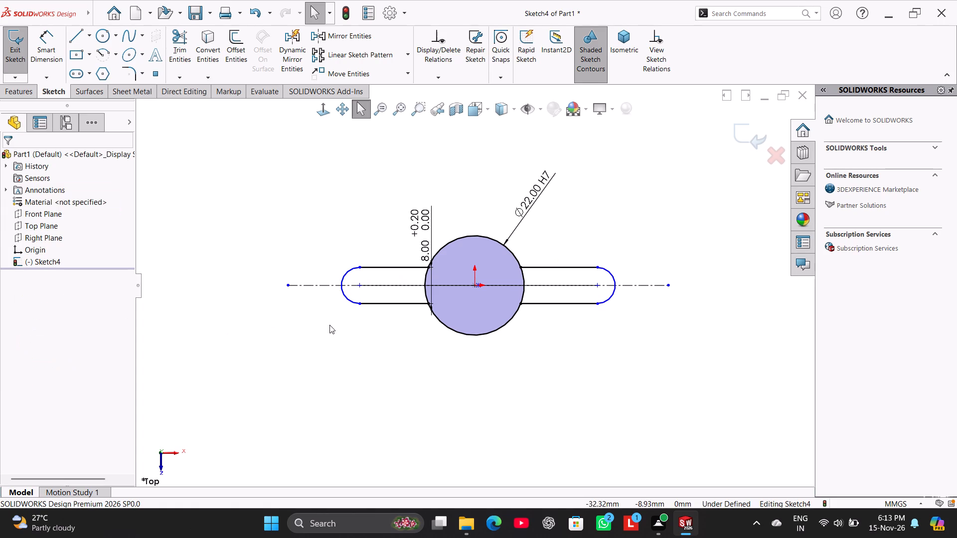
Add an Equal relation between the slot's left and right end arcs.
left_click_drag(350, 298, 303, 300)
left_click(298, 328)
left_click_drag(611, 298, 569, 316)
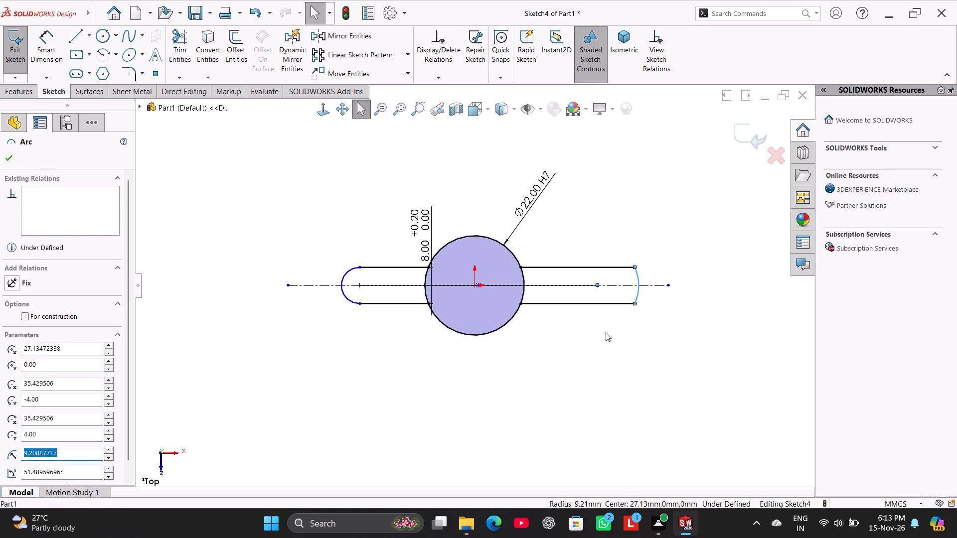
left_click(611, 349)
left_click(639, 298, "ctrl")
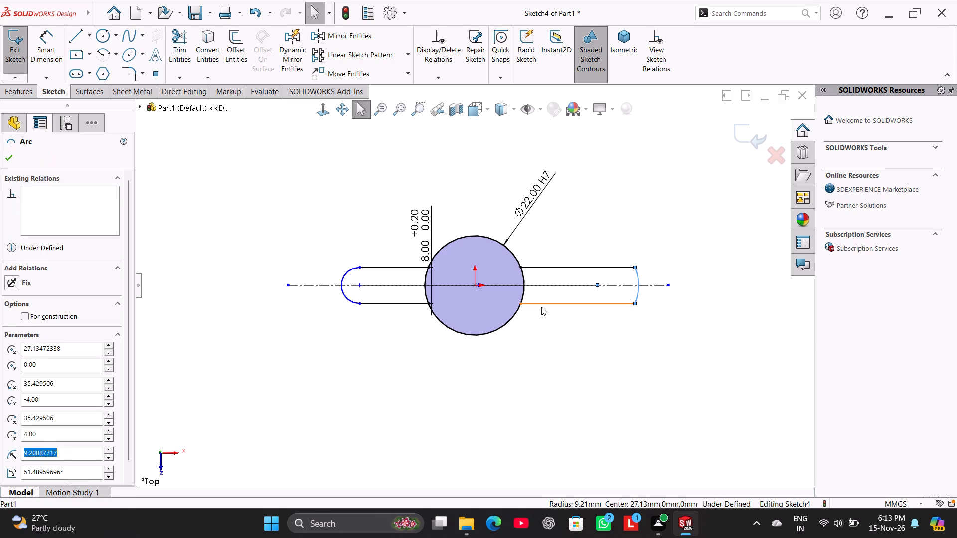
left_click(346, 295, "ctrl")
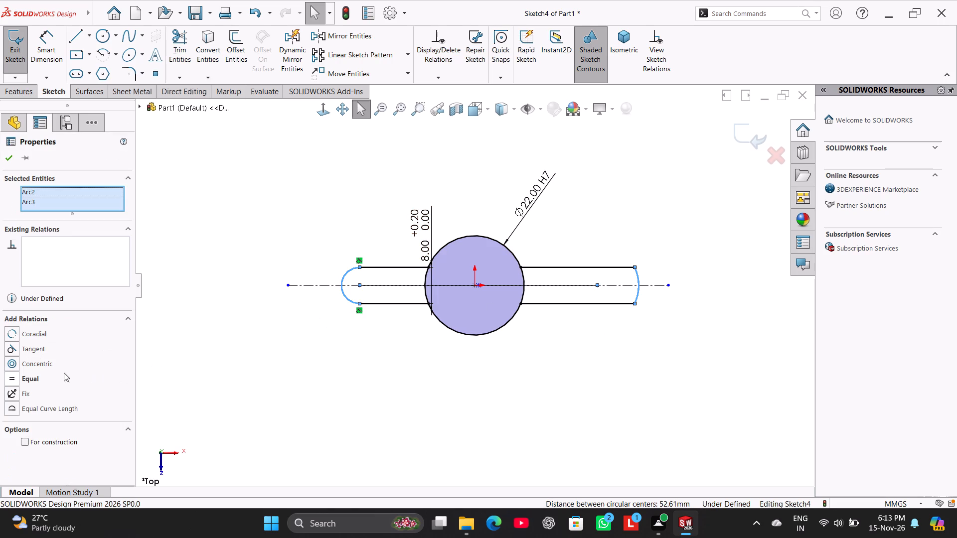
left_click(29, 378)
left_click(219, 372)
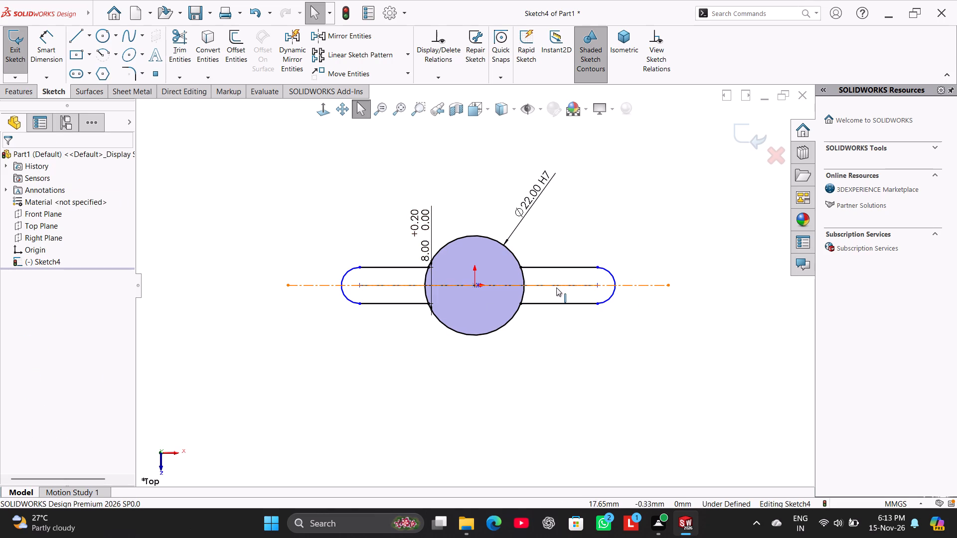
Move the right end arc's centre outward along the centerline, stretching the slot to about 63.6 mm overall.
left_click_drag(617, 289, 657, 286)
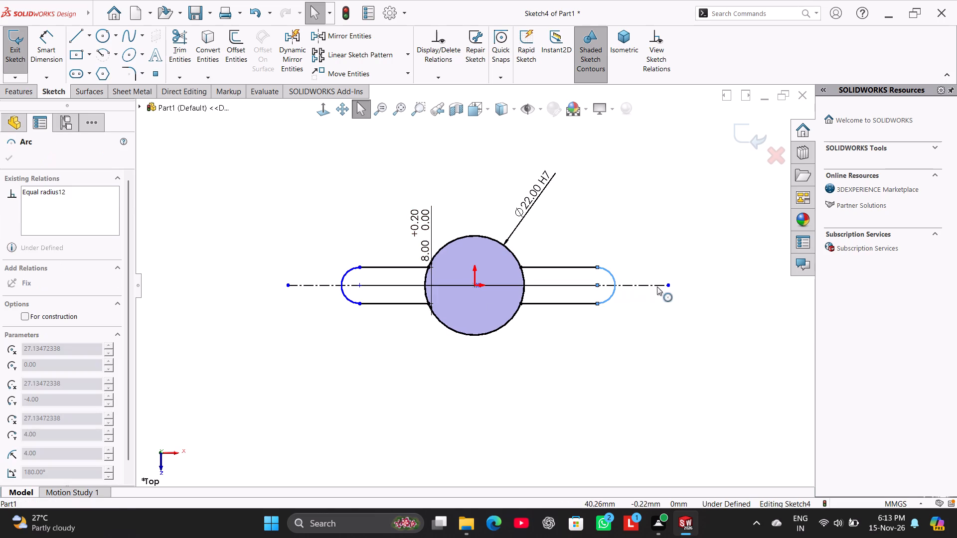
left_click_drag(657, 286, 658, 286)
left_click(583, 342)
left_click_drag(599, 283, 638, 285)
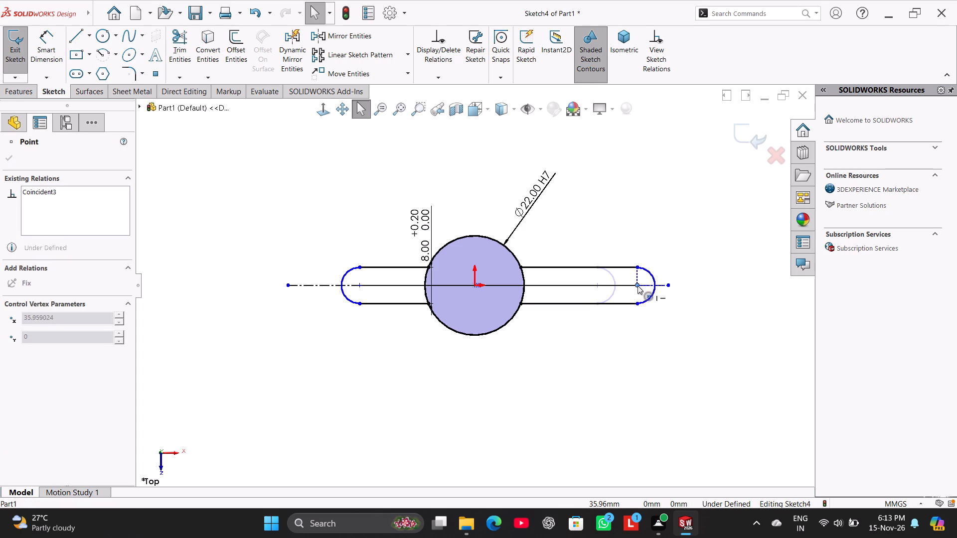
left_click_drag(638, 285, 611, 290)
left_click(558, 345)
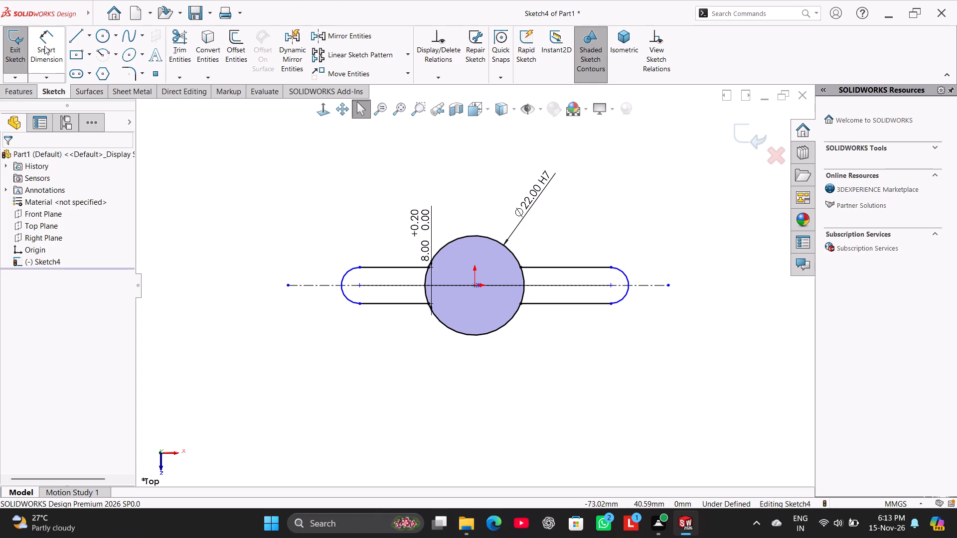
Dimension the slot's overall length between the outer ends of its two end arcs to 80 mm.
left_click(44, 46)
left_click(341, 291)
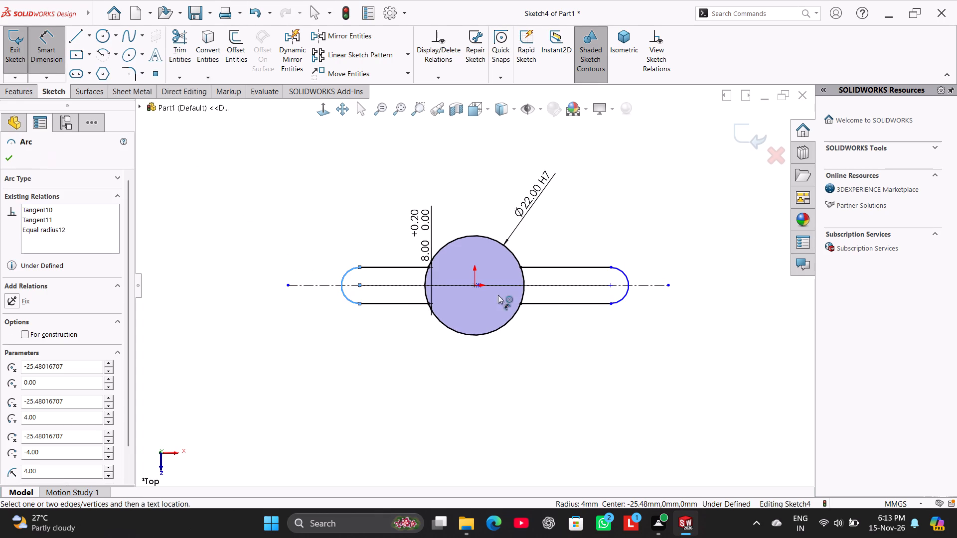
left_click(623, 297, "shift")
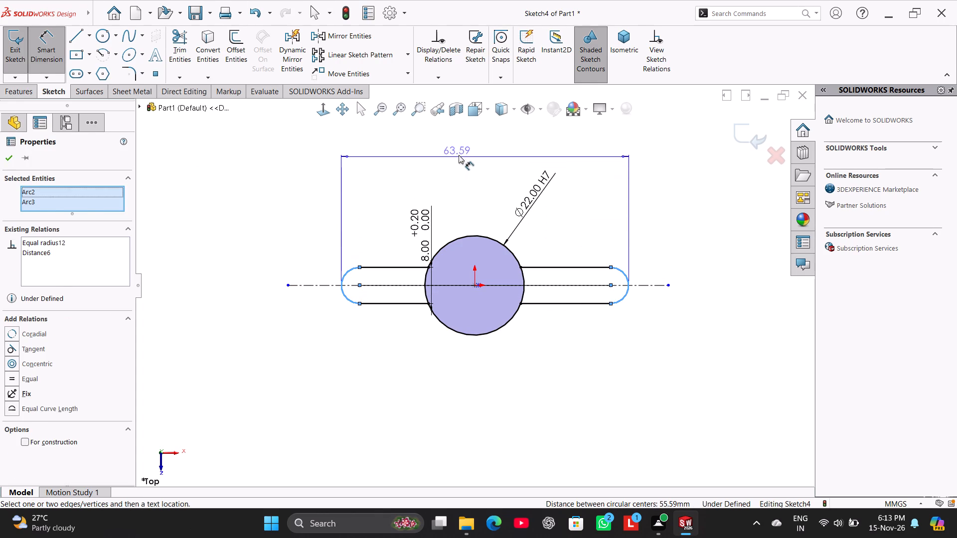
left_click(460, 154)
type("80")
key("Return")
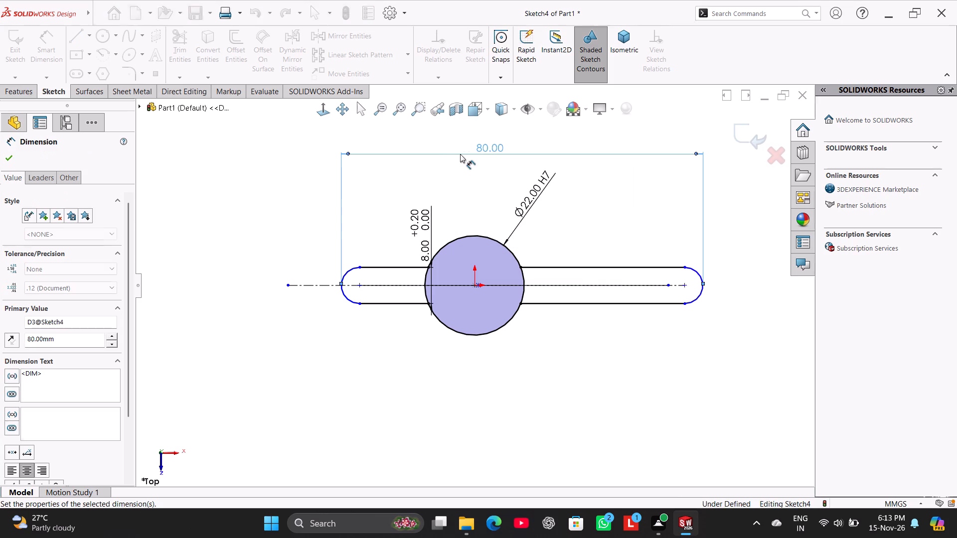
right_click(247, 338)
left_click(286, 366)
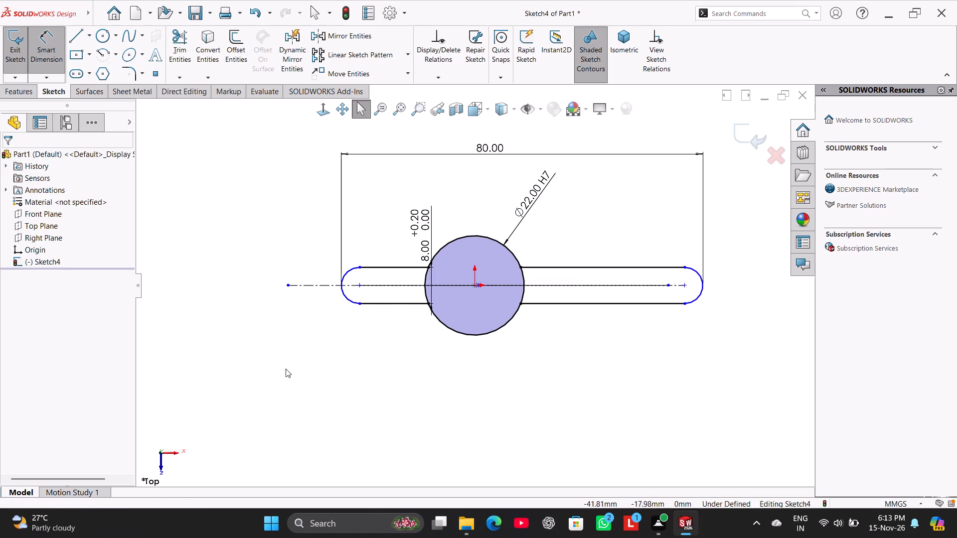
Shift the slot along the centerline so its right arc centre lies about 39.7 mm from the origin.
left_click_drag(684, 283, 662, 290)
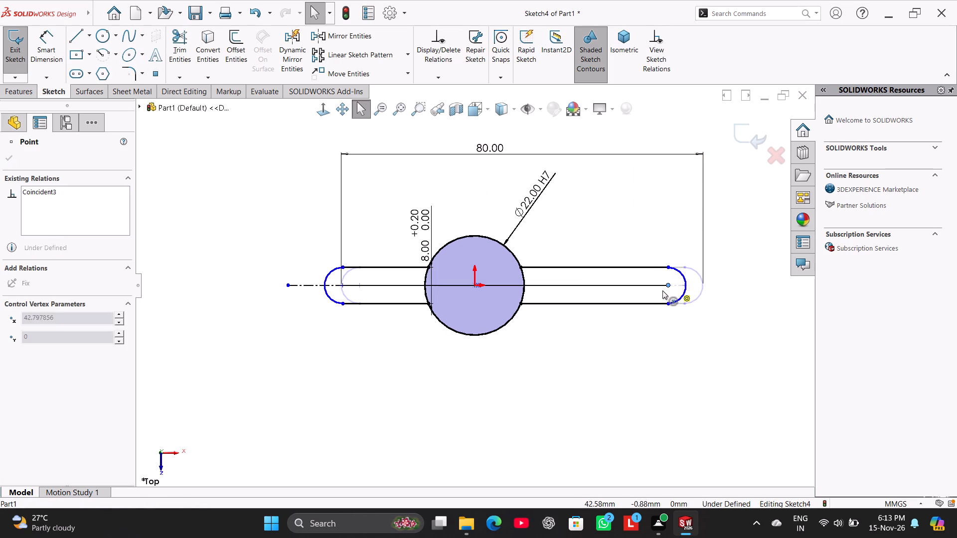
left_click_drag(662, 290, 654, 291)
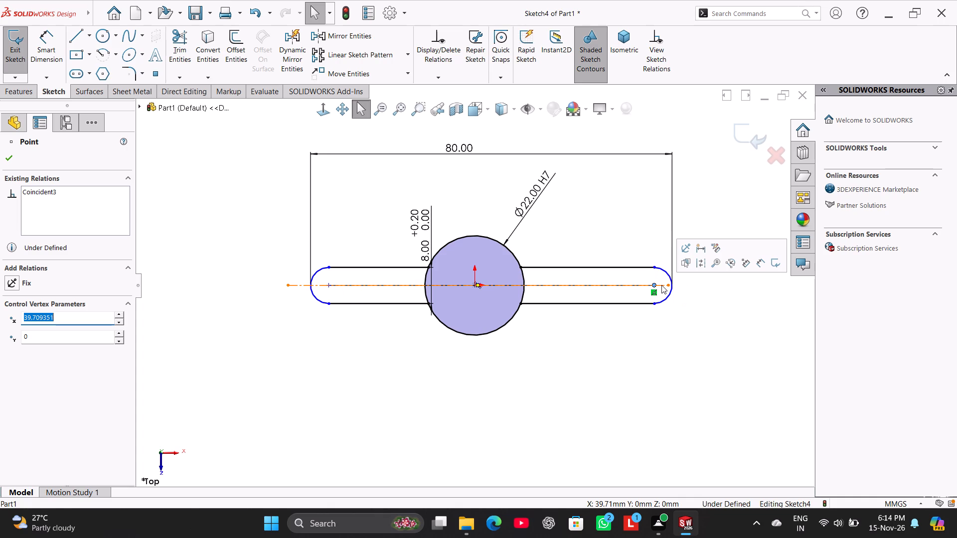
left_click(600, 429)
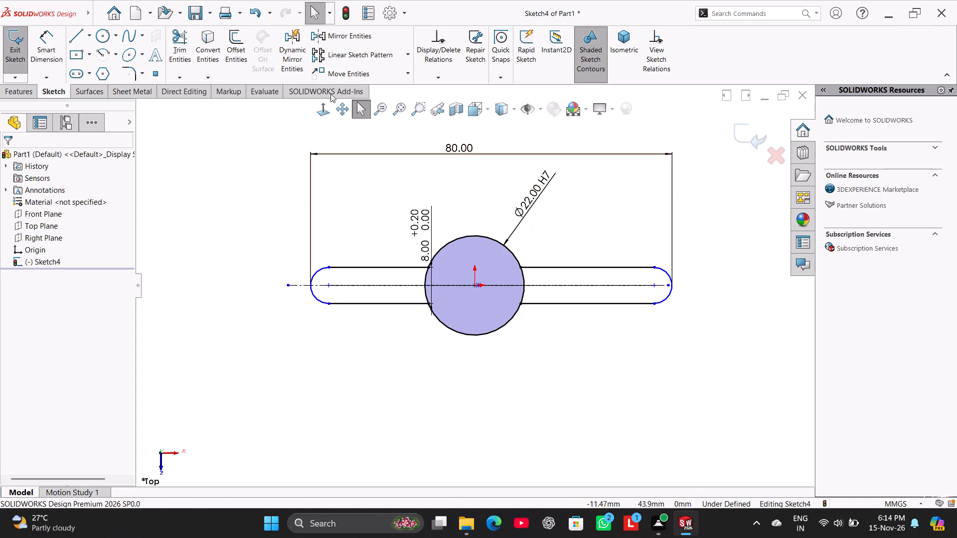
left_click(478, 286)
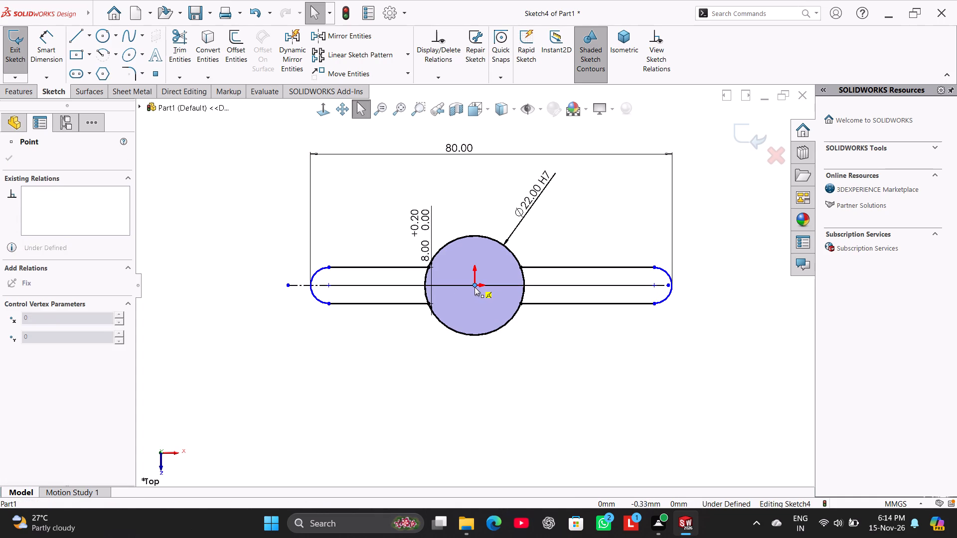
left_click_drag(420, 386, 413, 381)
Dimension the horizontal distance from the slot's left arc centre to the origin as 30 mm, placed below the slot.
left_click(35, 49)
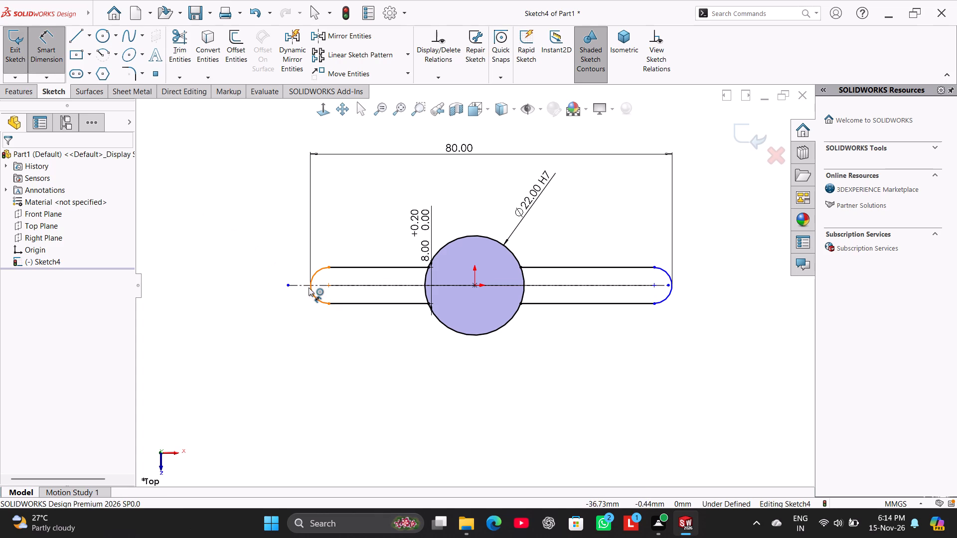
left_click(328, 287)
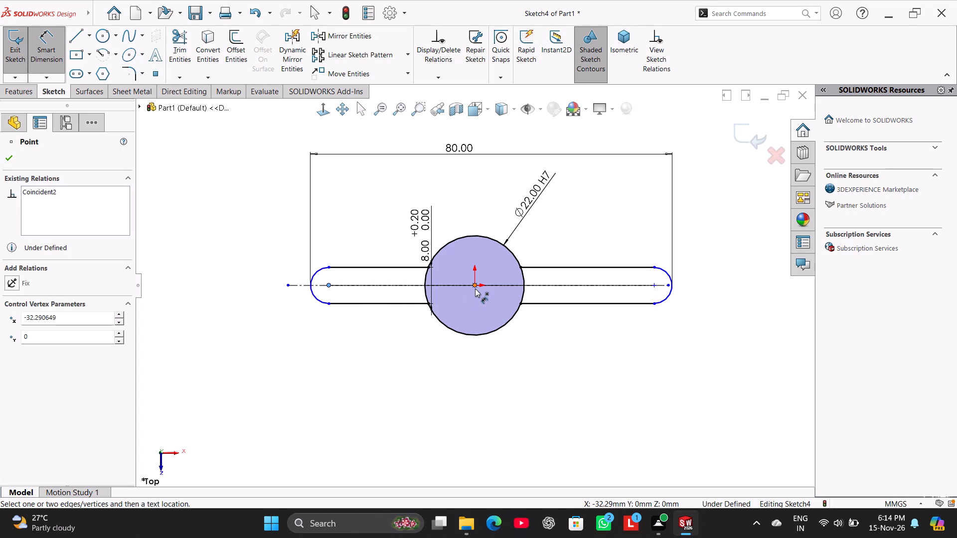
left_click(476, 287)
left_click(392, 374)
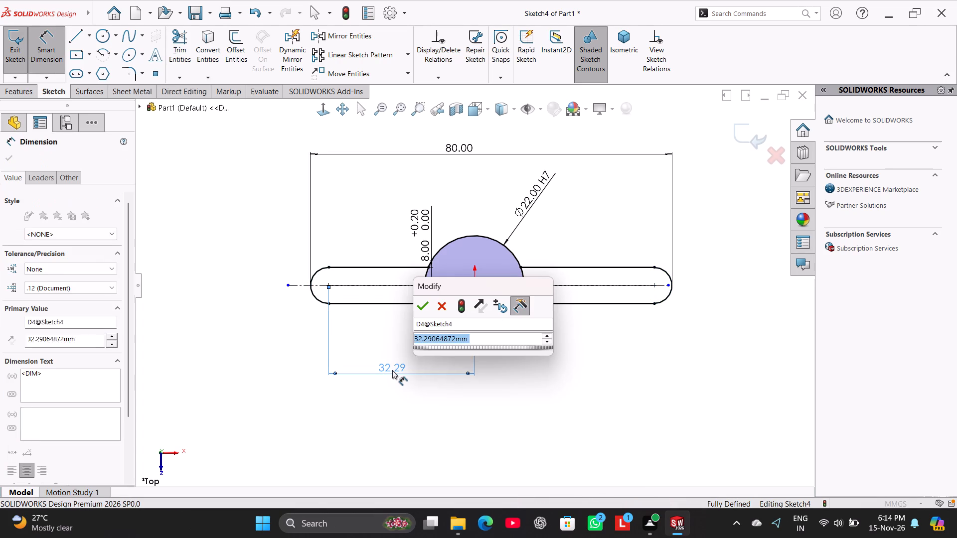
type("30")
key("Return")
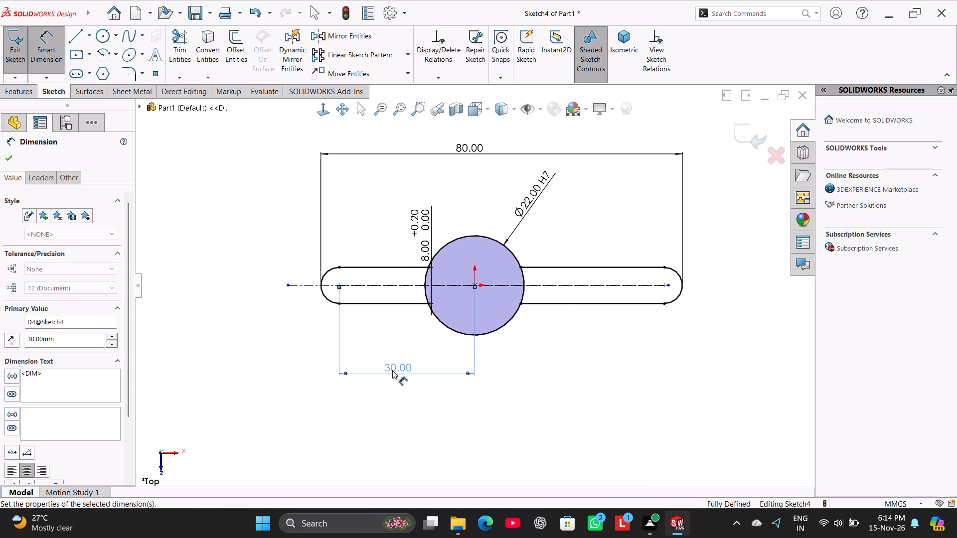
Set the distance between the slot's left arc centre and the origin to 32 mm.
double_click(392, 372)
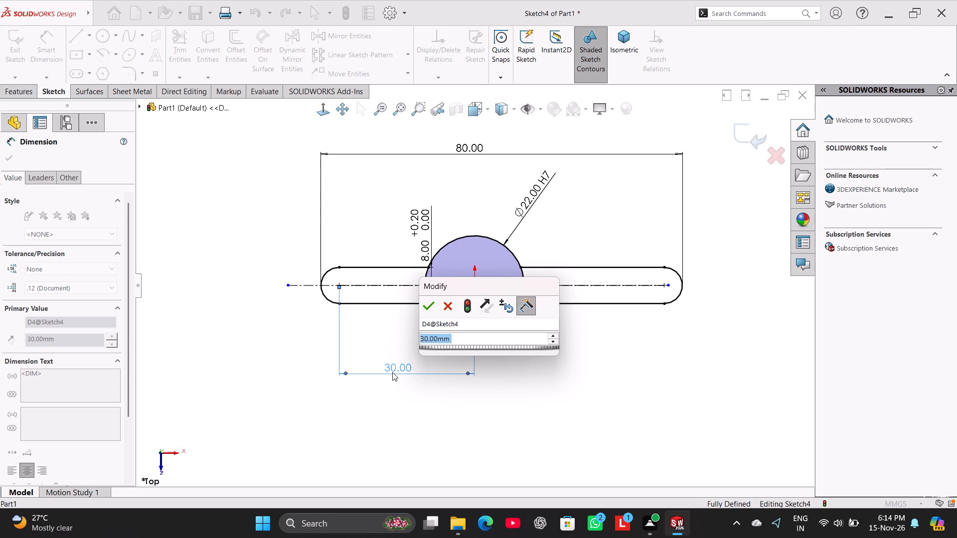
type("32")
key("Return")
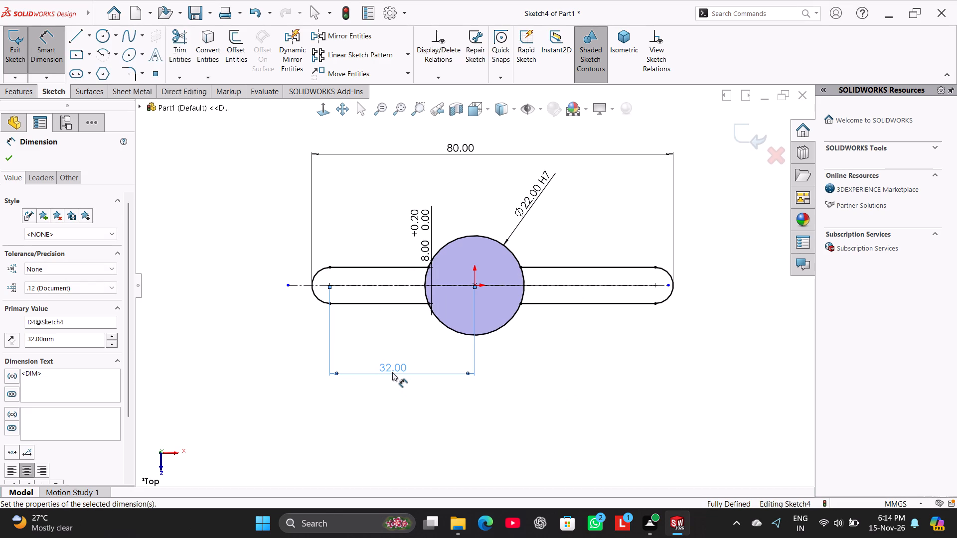
Set the distance between the slot's left arc centre and the origin to 33 mm and finish dimensioning.
double_click(392, 372)
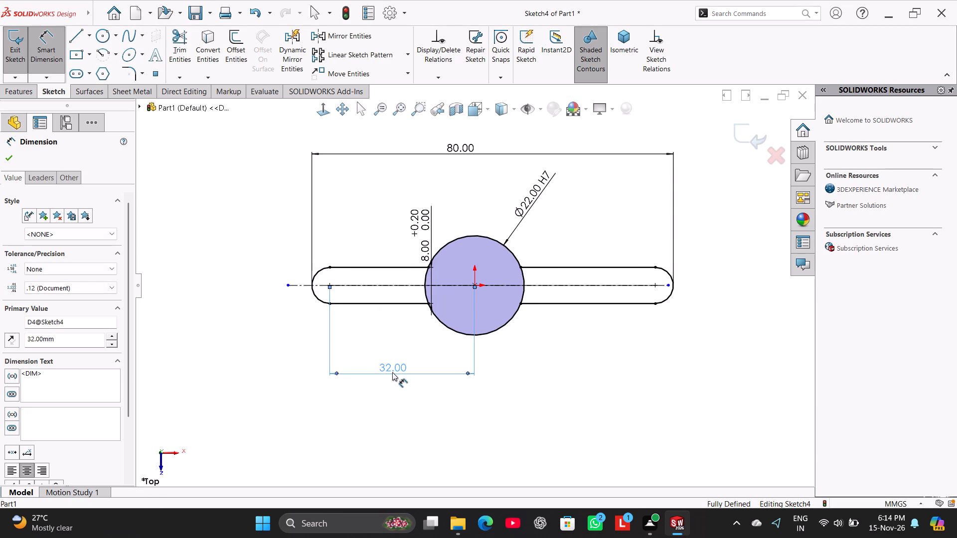
type("33")
key("Return")
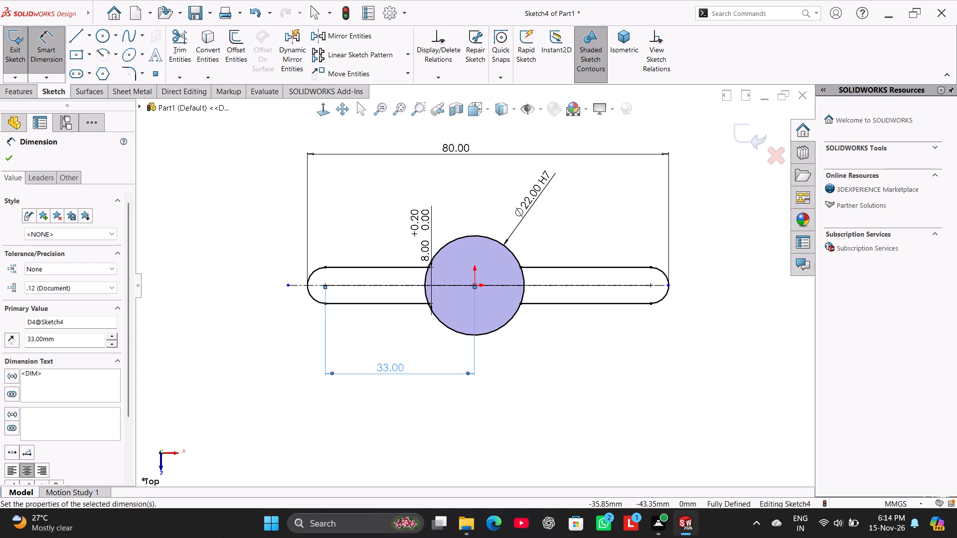
right_click(247, 205)
left_click(257, 237)
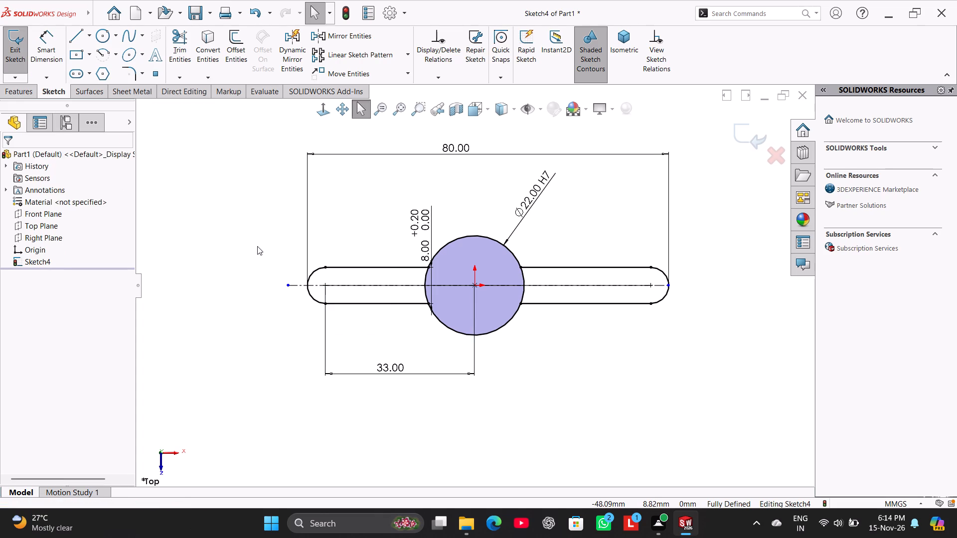
left_click(230, 186)
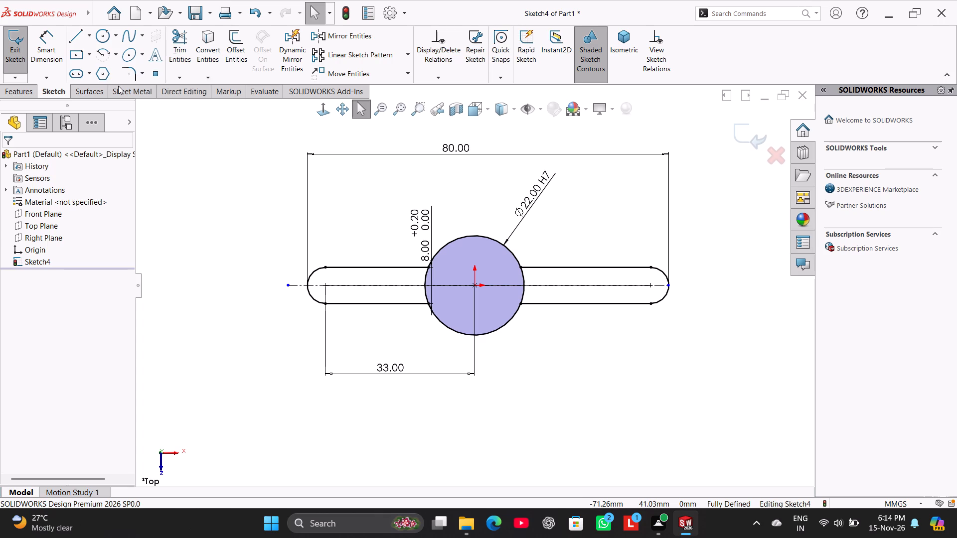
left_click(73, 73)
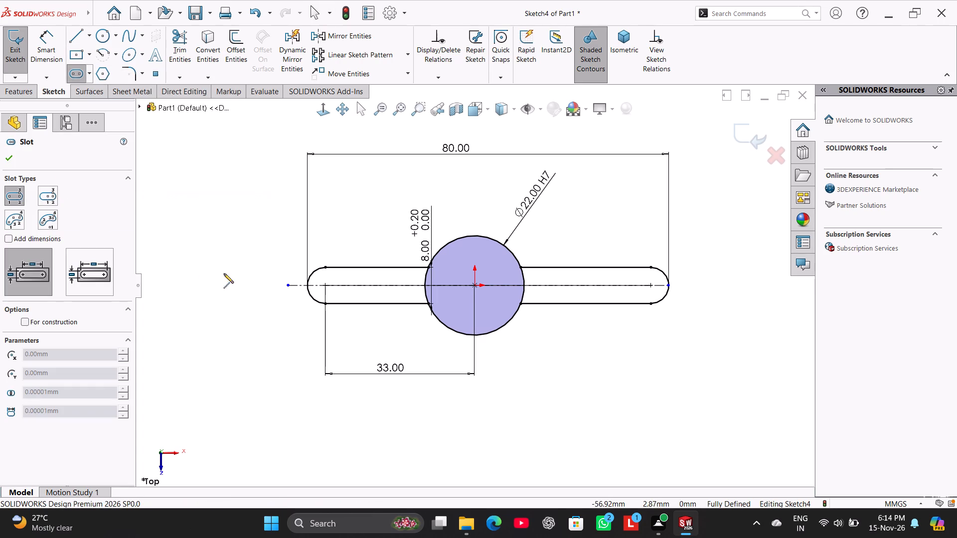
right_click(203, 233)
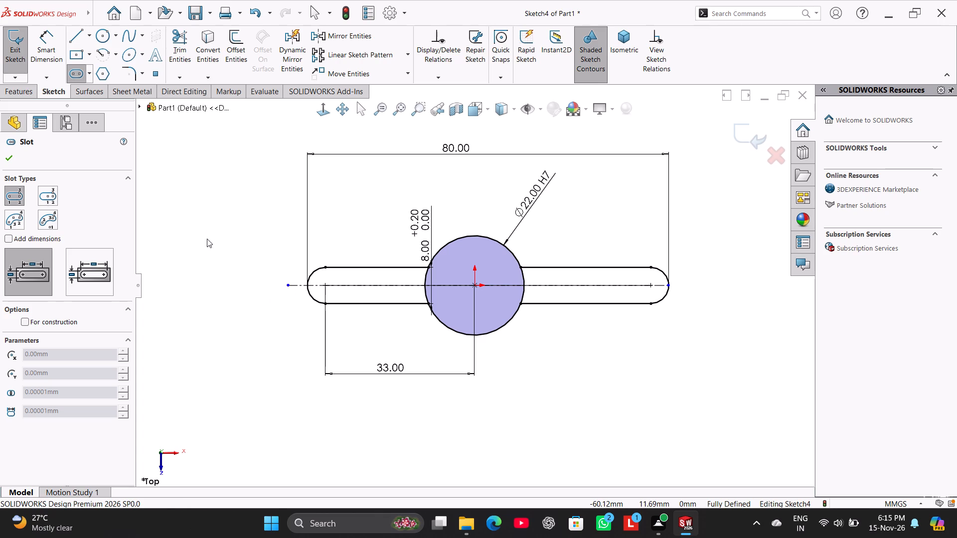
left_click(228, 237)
Stretch both ends of the horizontal centerline outward beyond the 80 mm slot, making it about 161 mm long.
left_click_drag(288, 287, 247, 289)
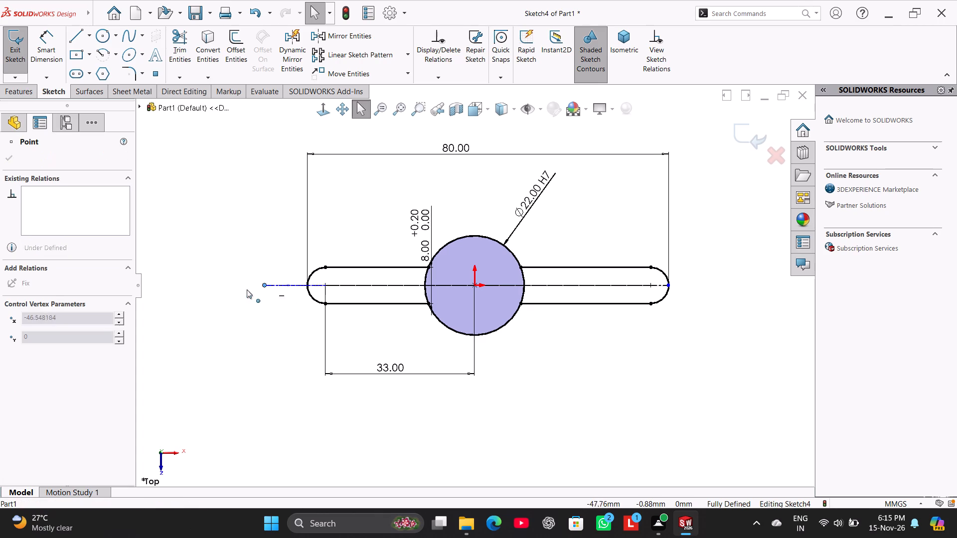
left_click_drag(247, 289, 172, 289)
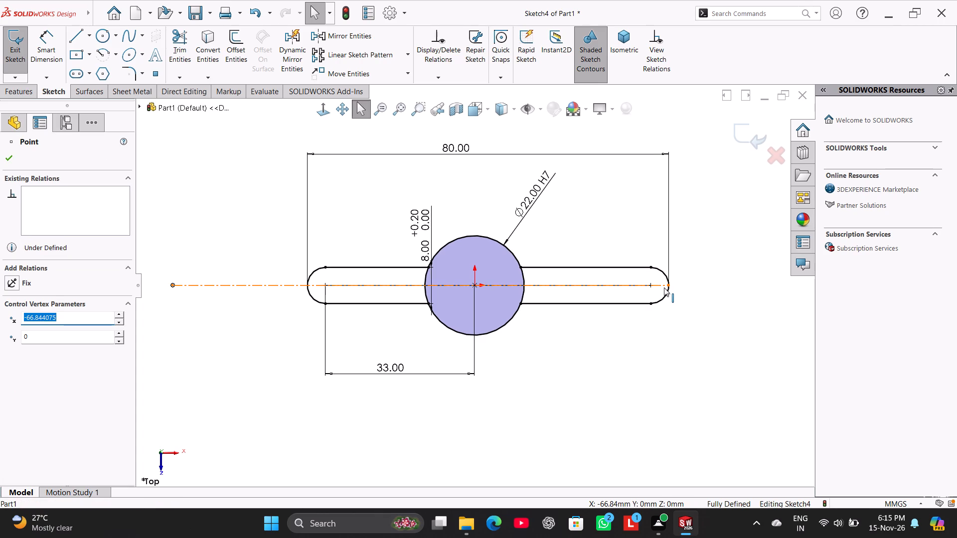
left_click_drag(666, 284, 775, 281)
scroll(690, 326, "up", 3)
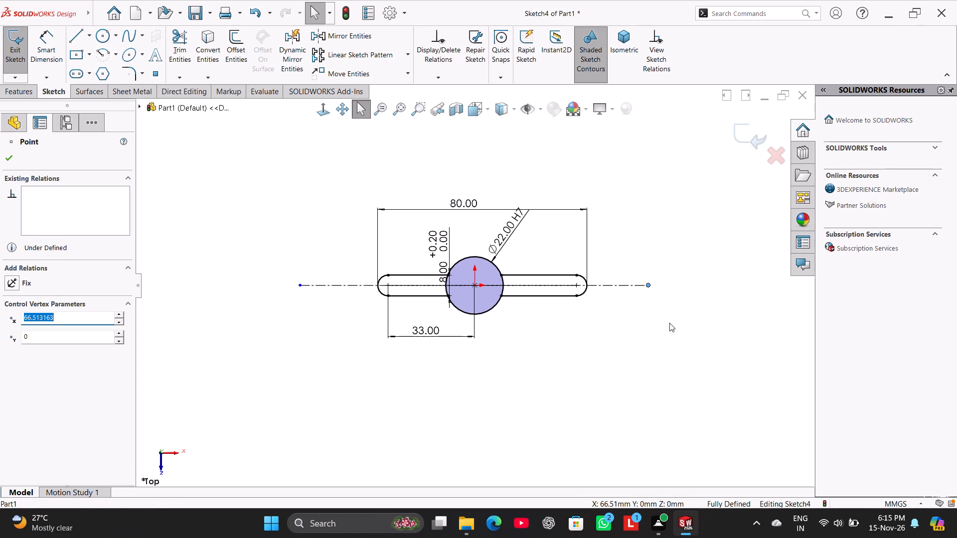
left_click(210, 185)
left_click_drag(301, 286, 261, 286)
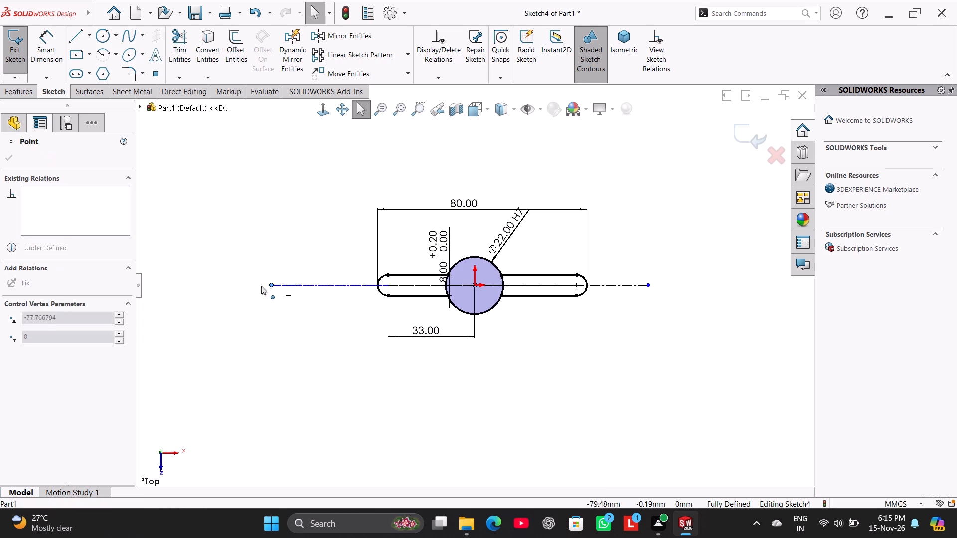
left_click_drag(261, 286, 252, 286)
left_click(650, 282)
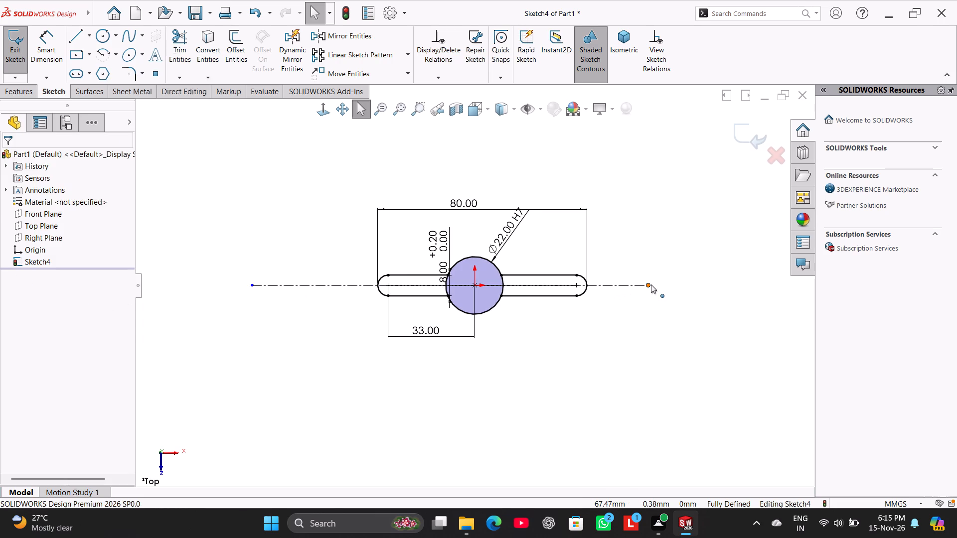
left_click_drag(651, 284, 672, 284)
left_click(655, 320)
Sketch a straight slot along the whole centerline, about 161 mm between arc centres and about 26.7 mm wide.
left_click(80, 73)
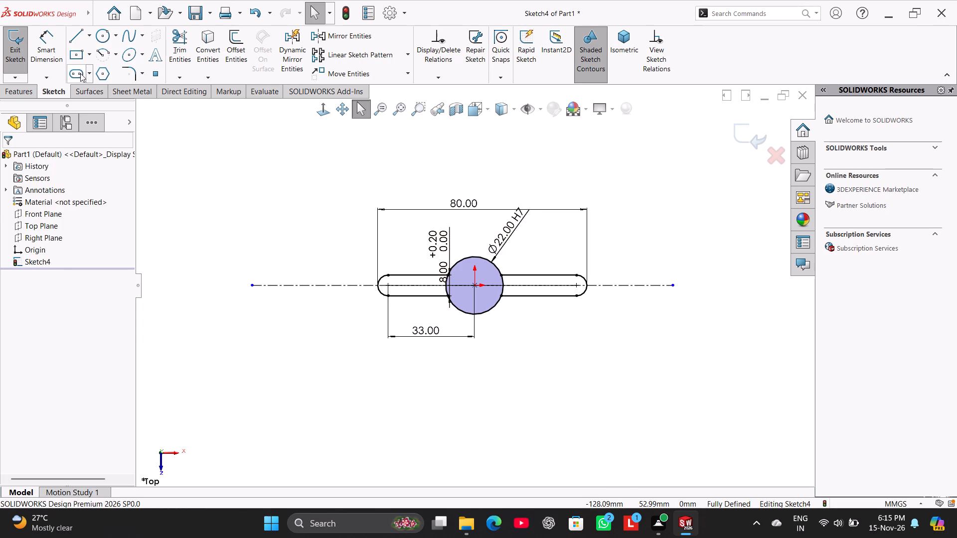
left_click(253, 285)
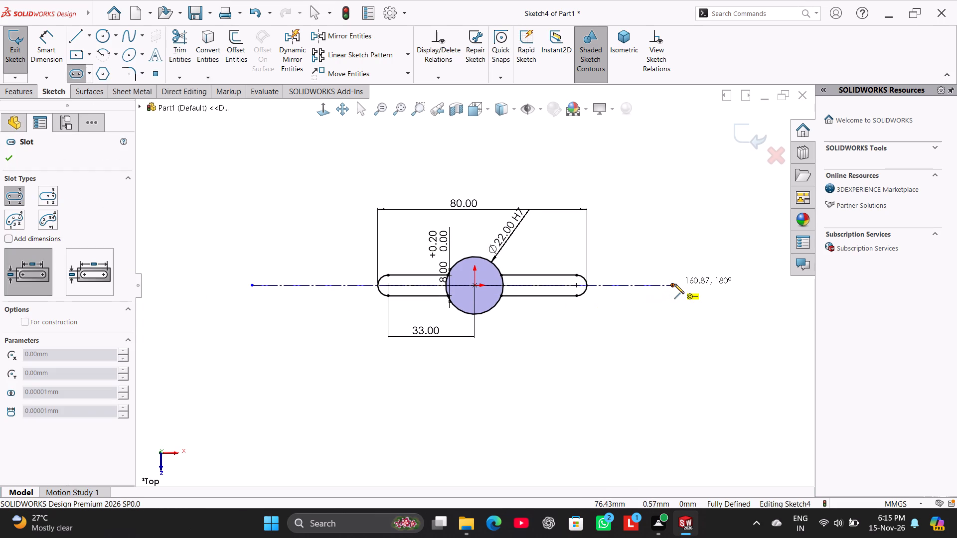
left_click(674, 284)
left_click(672, 320)
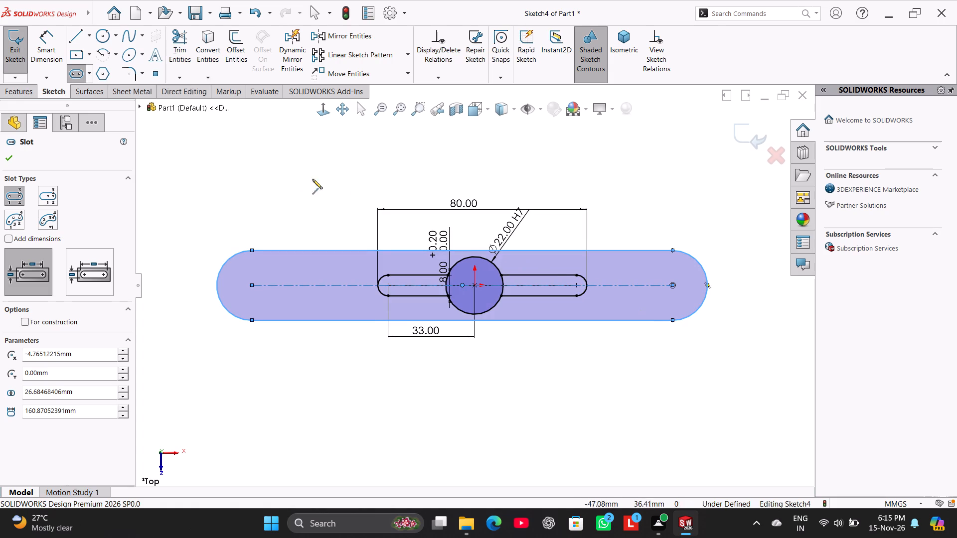
right_click(265, 164)
left_click(278, 171)
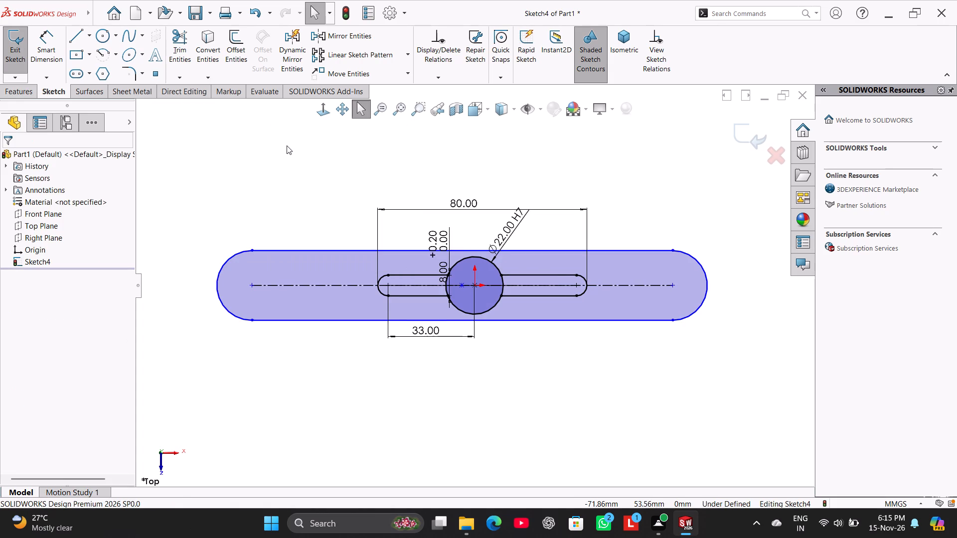
Sketch a vertical straight slot crossing the large horizontal slot to the left of the circle, about 91.5 mm between arc centres.
left_click(76, 76)
left_click(394, 151)
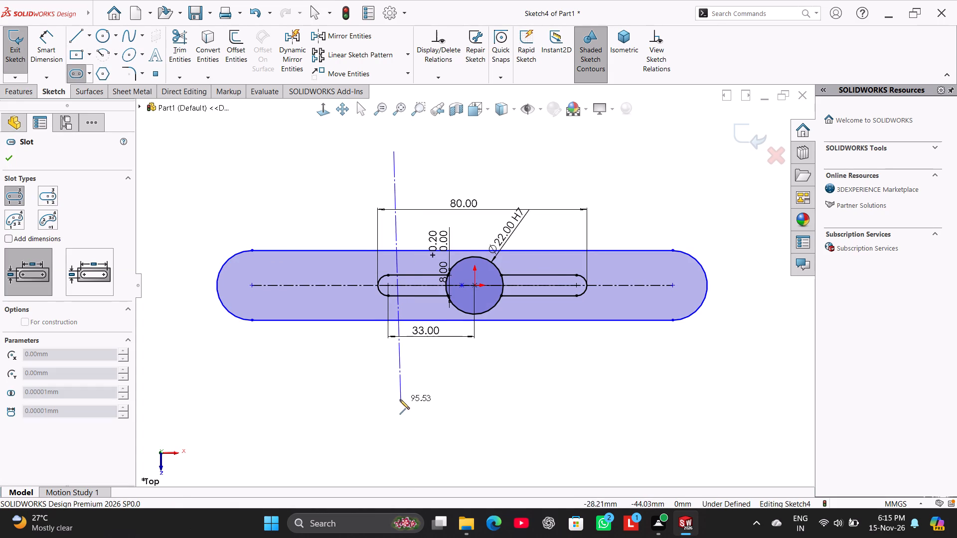
left_click(391, 391)
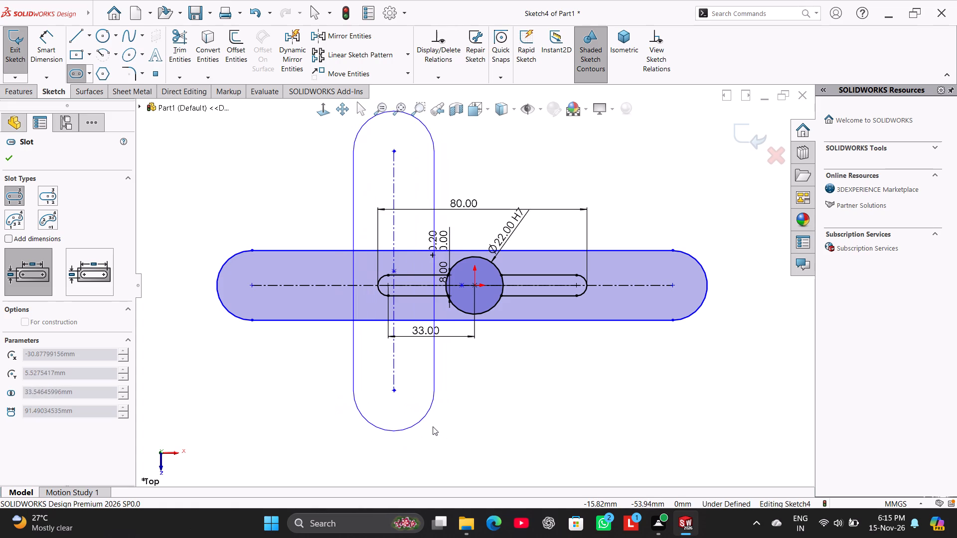
left_click(433, 426)
right_click(305, 185)
left_click(314, 191)
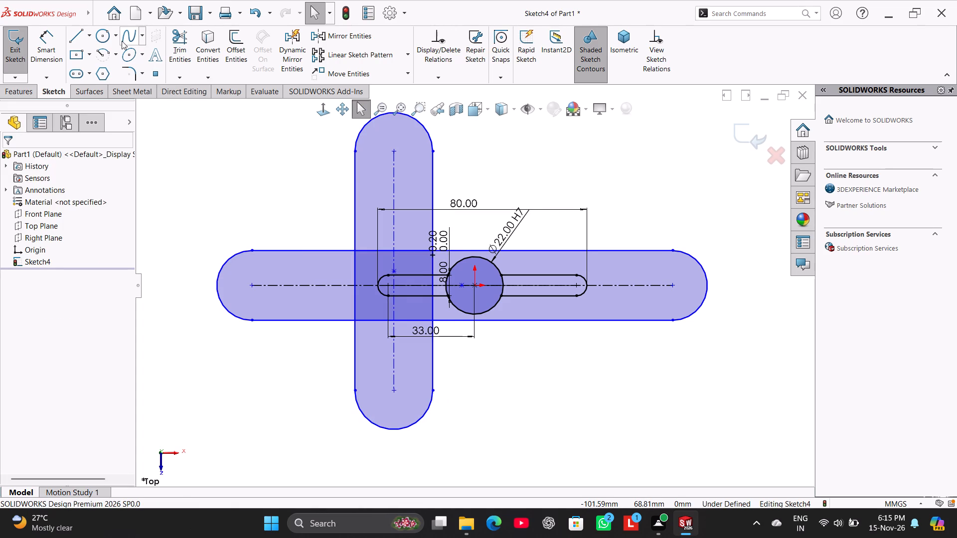
Power-trim every segment of the vertical slot's two side lines lying inside the large horizontal slot, including within the 8 mm slot.
left_click(188, 47)
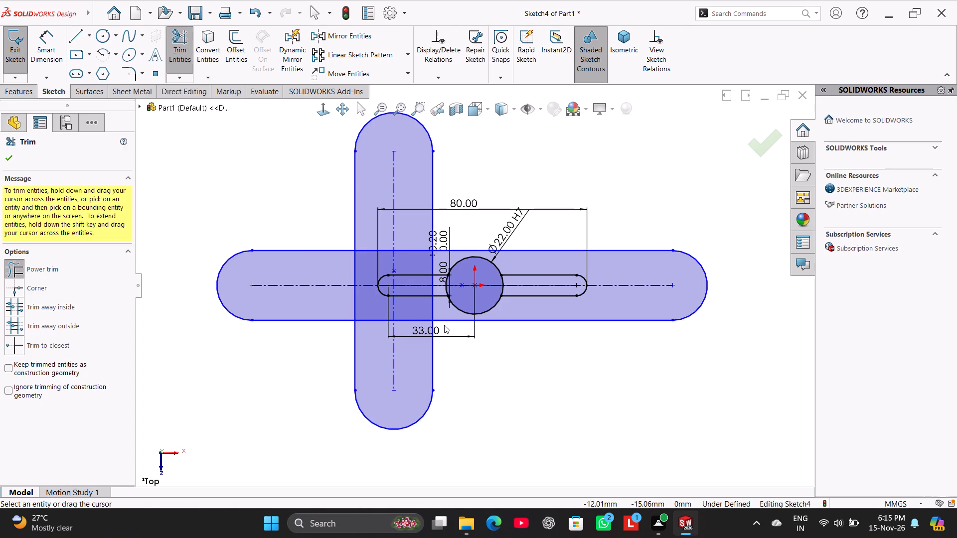
left_click_drag(365, 261, 364, 262)
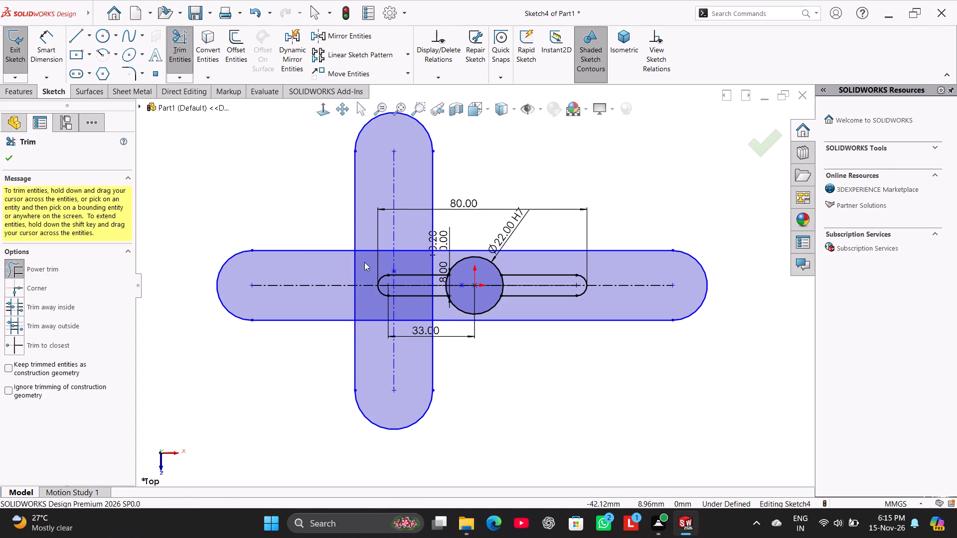
left_click_drag(364, 262, 347, 269)
left_click(507, 261)
left_click_drag(367, 307, 341, 304)
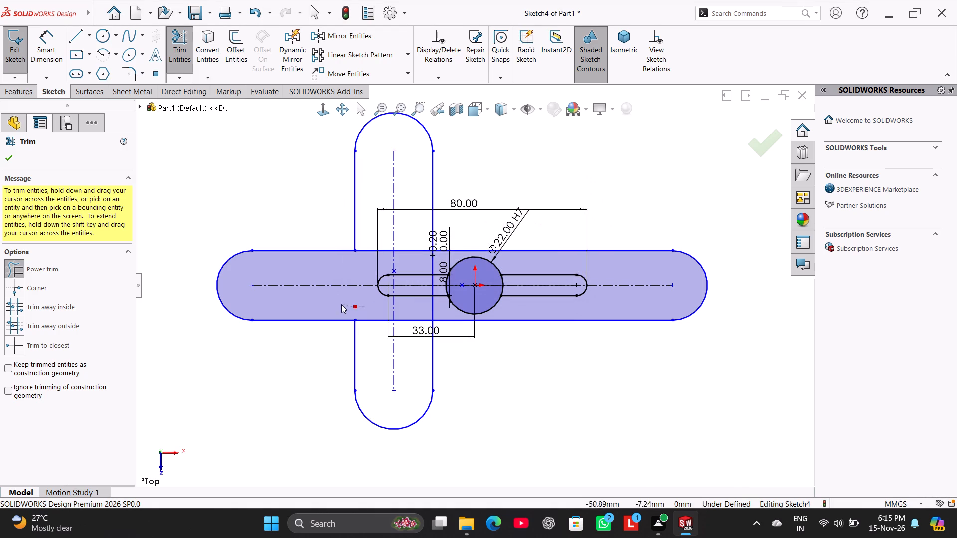
left_click_drag(341, 304, 341, 304)
left_click_drag(446, 310, 423, 310)
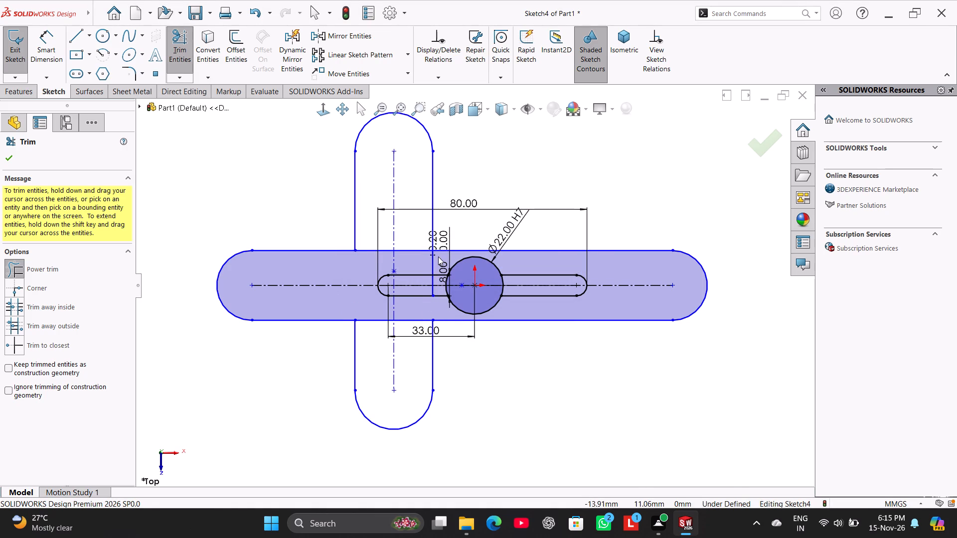
left_click_drag(438, 257, 421, 268)
left_click_drag(438, 289, 427, 291)
left_click_drag(435, 279, 424, 279)
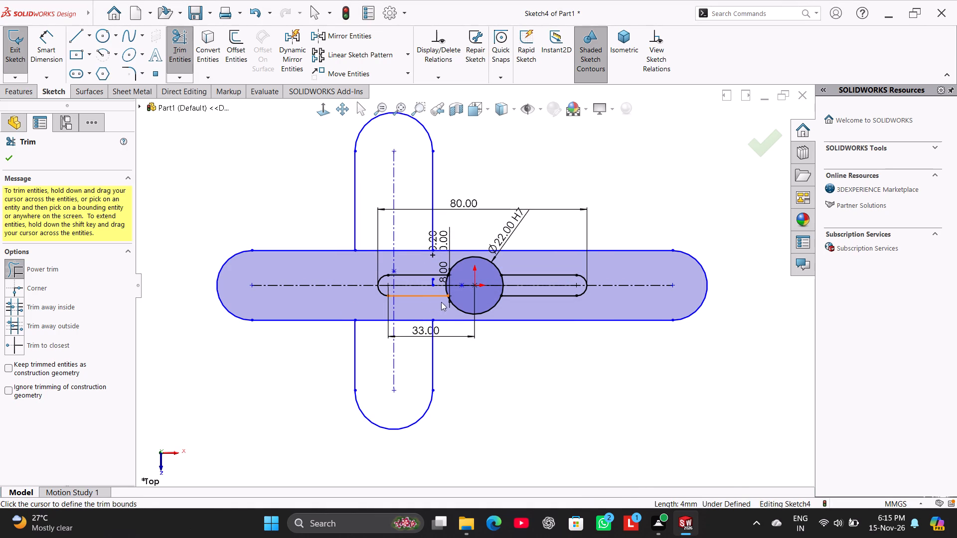
scroll(450, 277, "down", 4)
left_click_drag(423, 288, 412, 288)
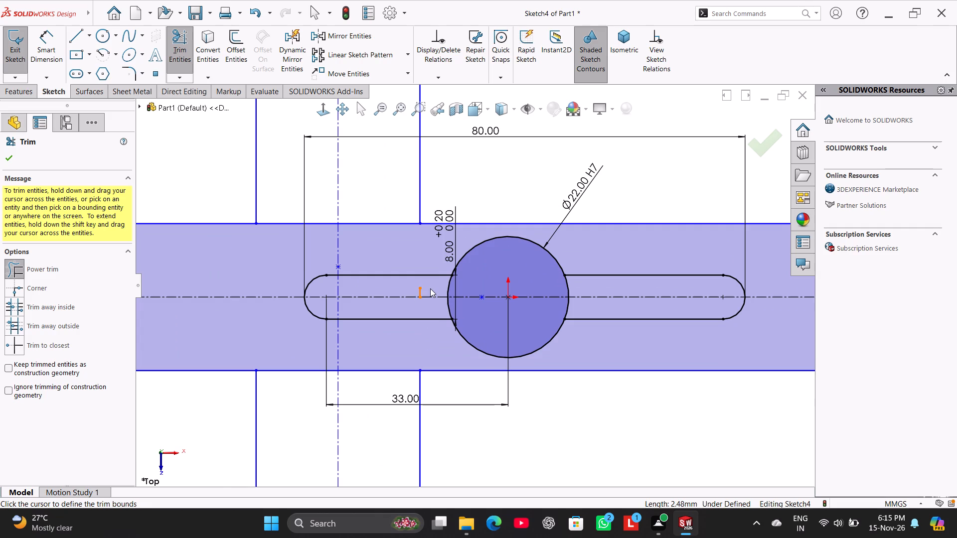
scroll(430, 288, "down", 4)
left_click_drag(430, 294, 414, 294)
Power-trim the large horizontal slot's side-line segments that cross the inside of the vertical slot, accepting the loss of the slot entity.
scroll(441, 328, "up", 6)
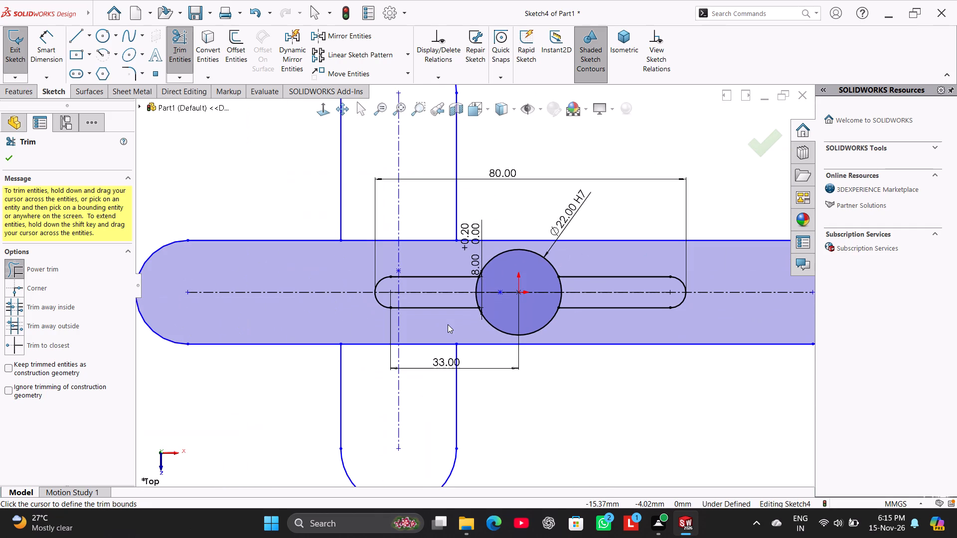
scroll(448, 324, "up", 1)
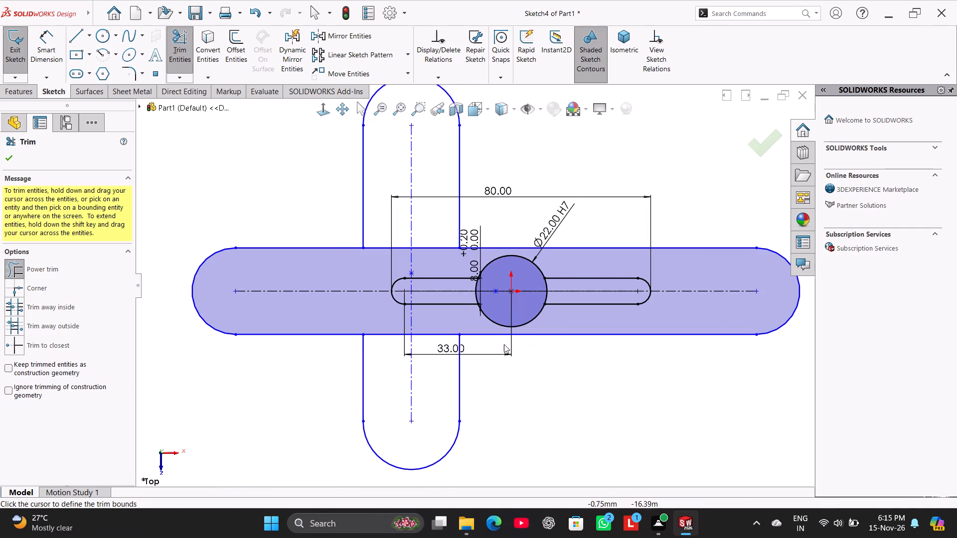
left_click_drag(387, 352, 381, 324)
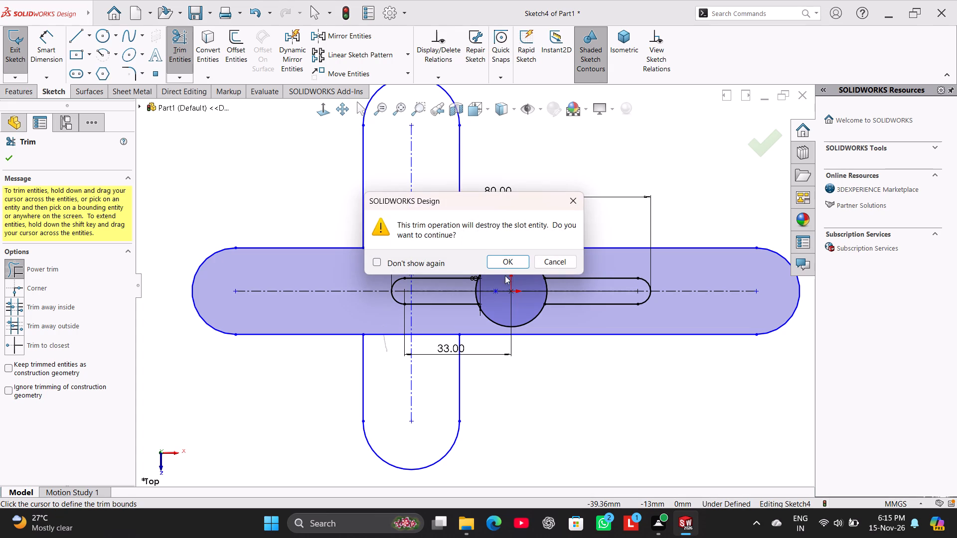
left_click(505, 263)
left_click_drag(426, 342, 435, 326)
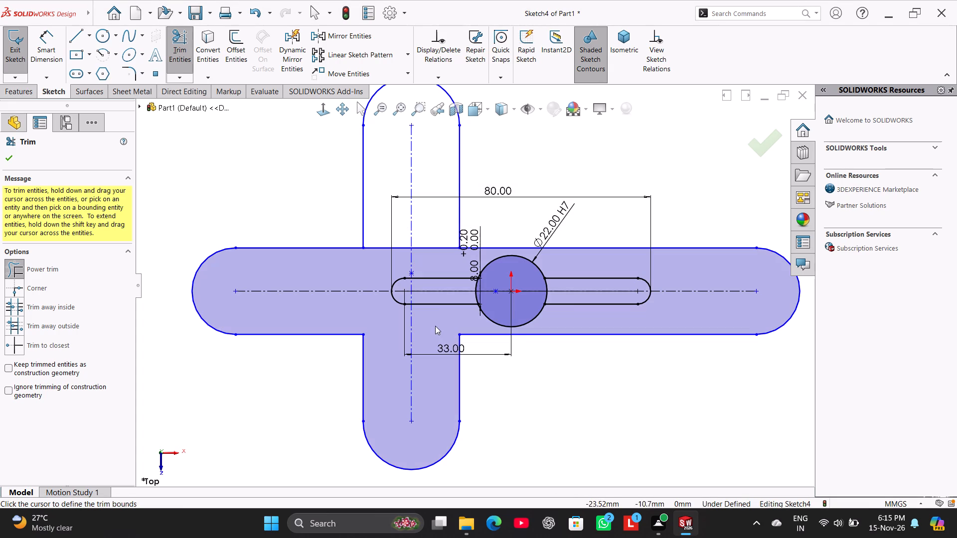
left_click_drag(418, 225, 427, 252)
left_click_drag(391, 229, 386, 251)
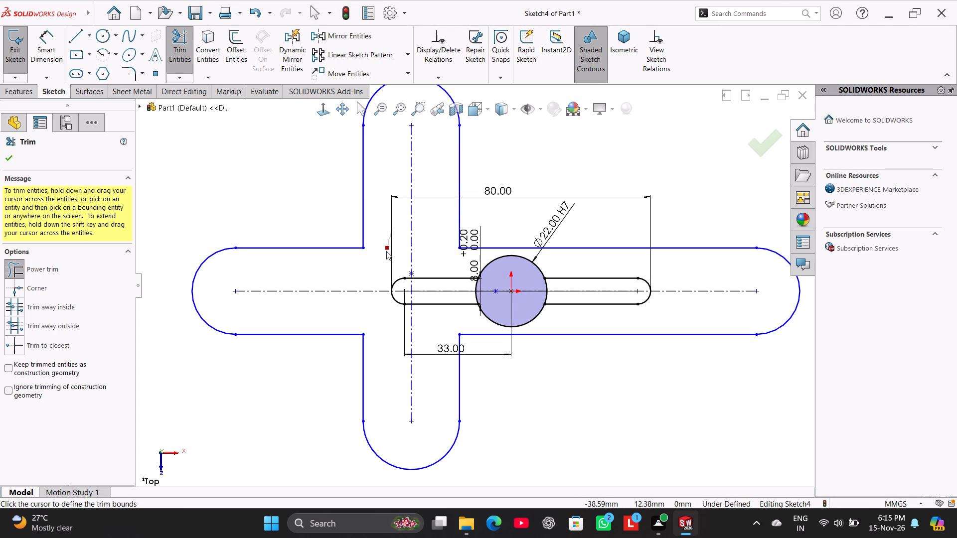
left_click_drag(386, 251, 385, 259)
scroll(524, 342, "up", 3)
right_click(540, 374)
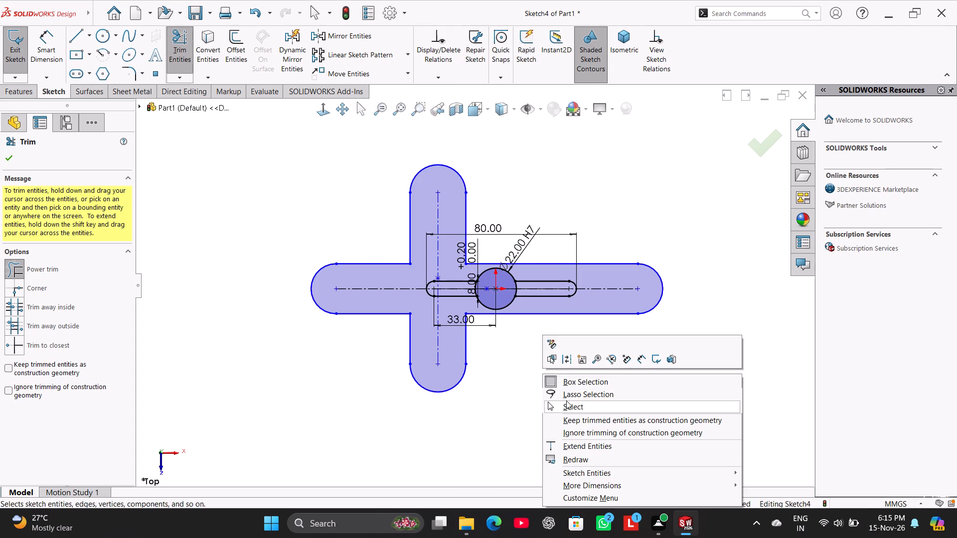
left_click(568, 403)
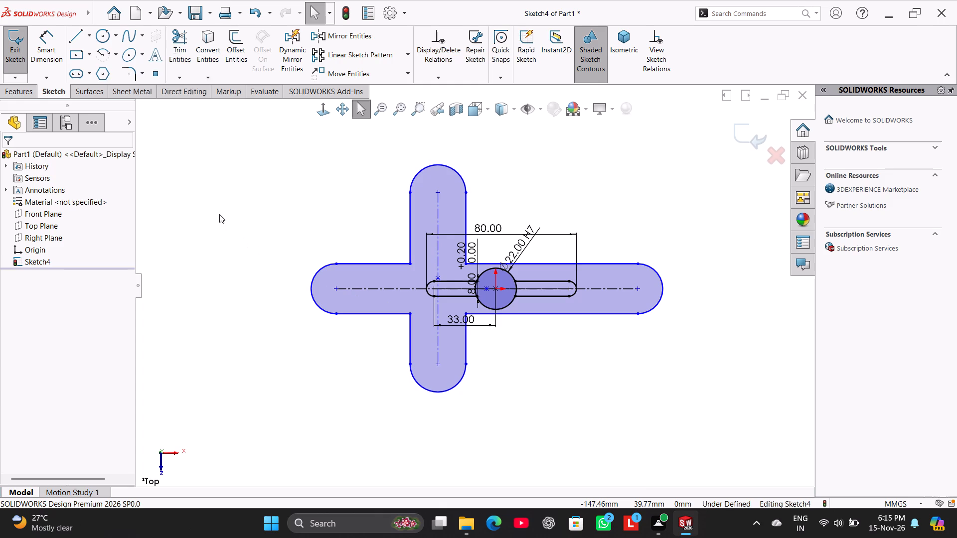
Dimension the width between the vertical arm's two upper side lines as 22 mm.
left_click(49, 40)
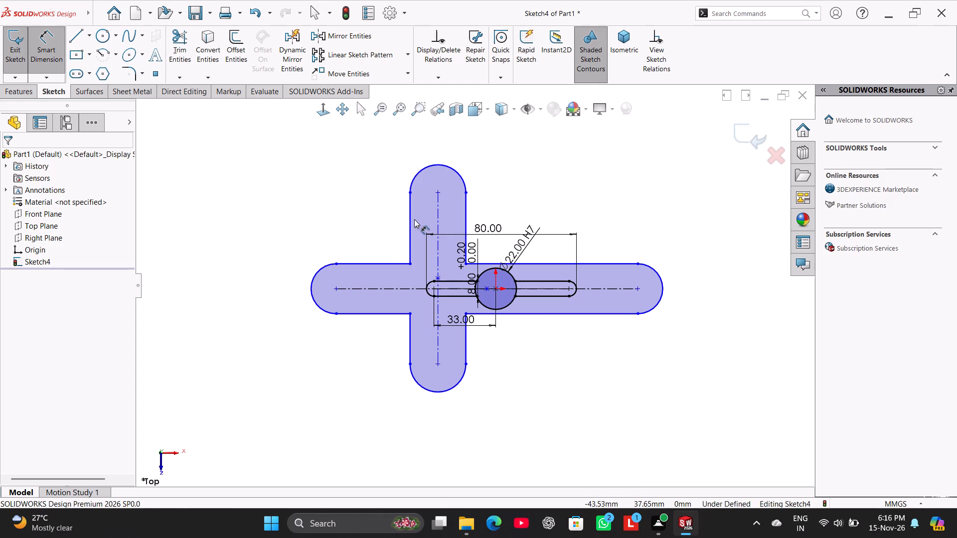
left_click(411, 219)
left_click(466, 219)
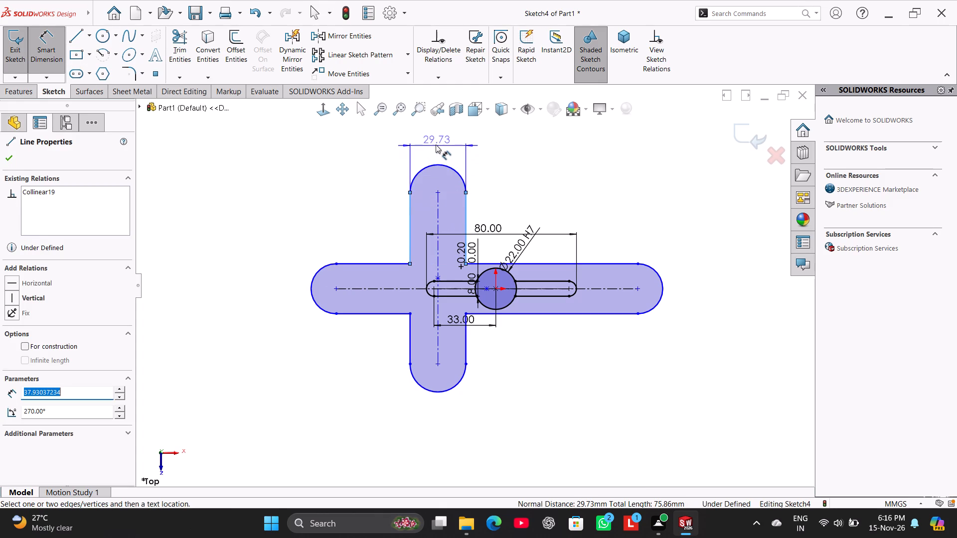
left_click(436, 144)
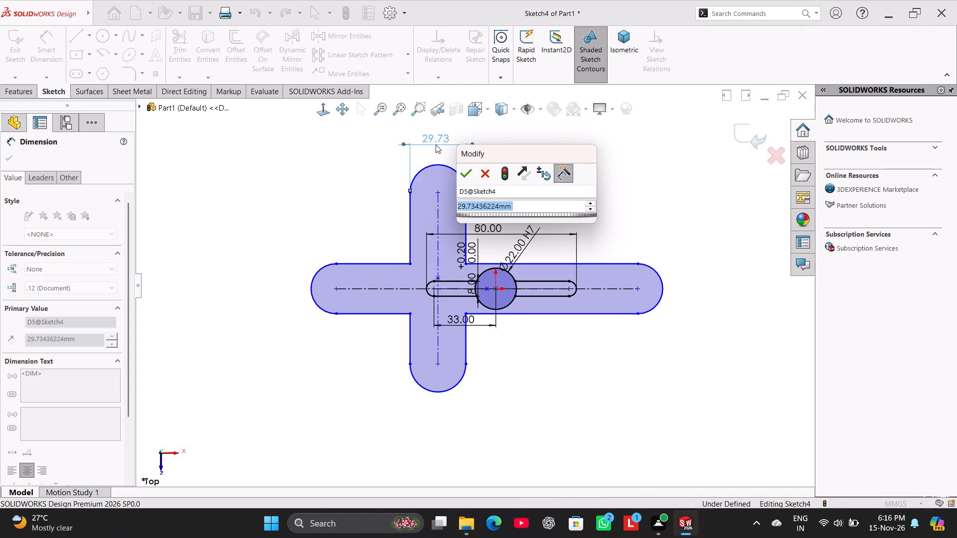
type("22")
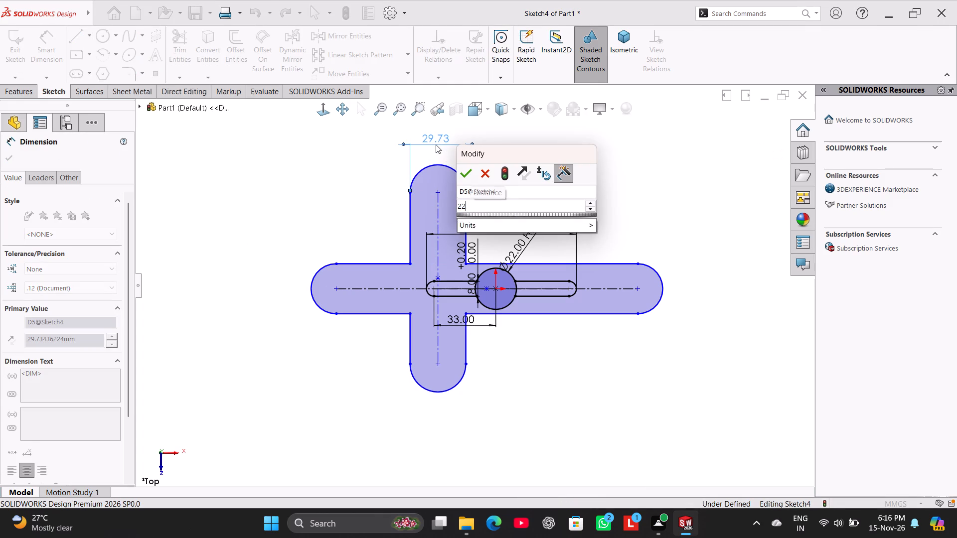
key("Return")
right_click(566, 176)
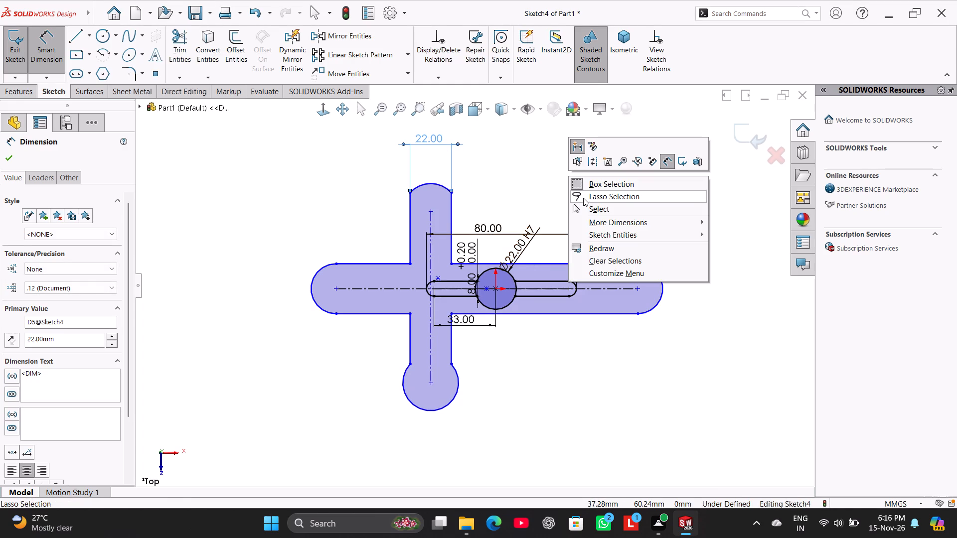
left_click(587, 205)
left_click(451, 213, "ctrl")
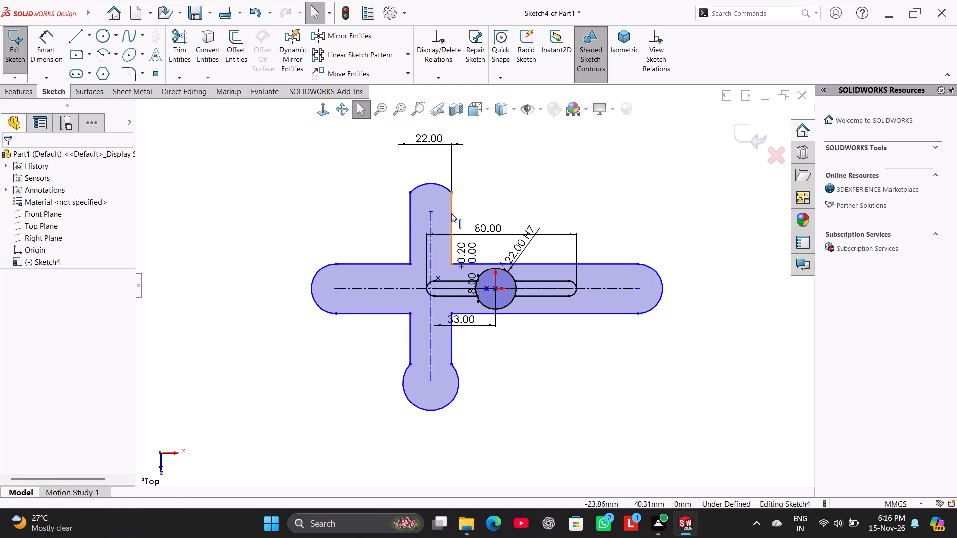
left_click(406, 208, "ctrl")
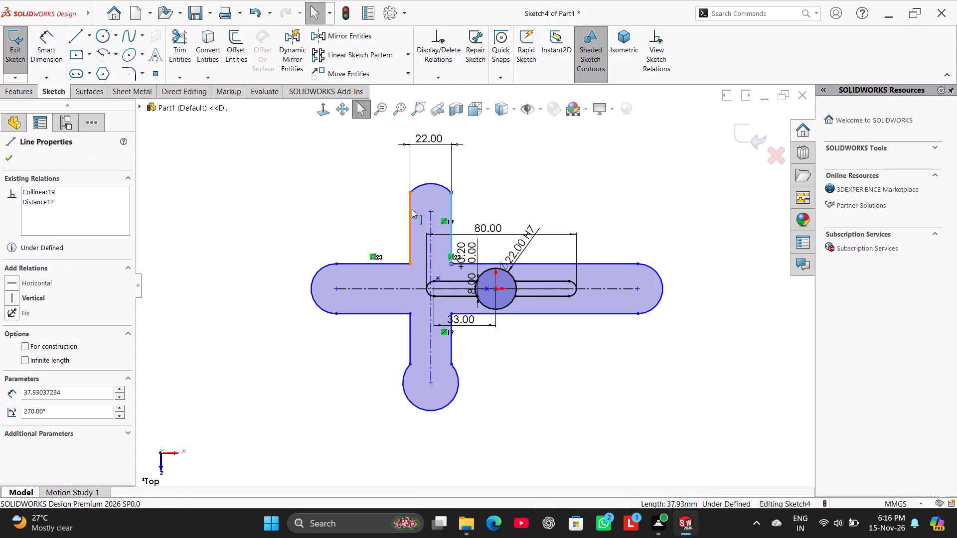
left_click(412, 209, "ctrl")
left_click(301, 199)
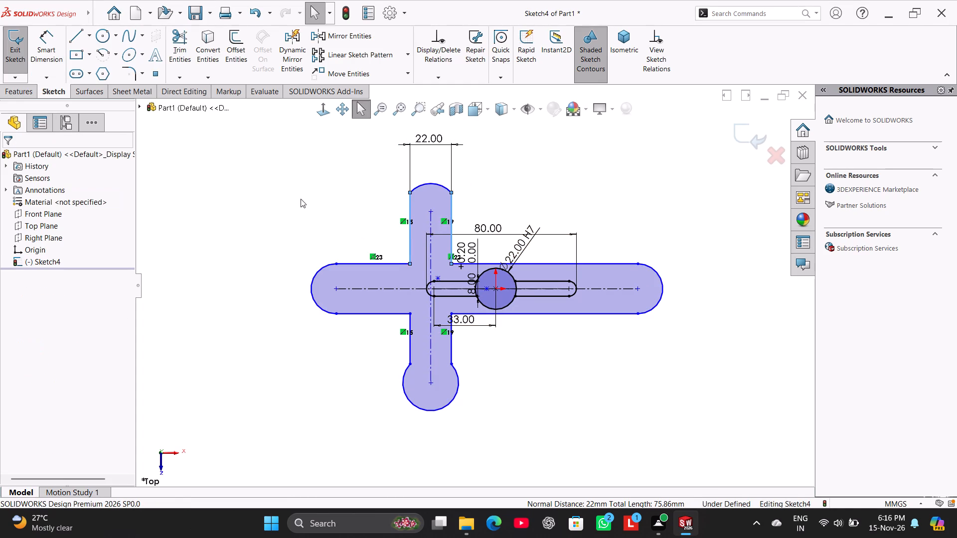
Pull the vertical arm's upper end arc outward to about 68 mm above the origin and make it tangent to both side lines.
left_click_drag(420, 185, 432, 162)
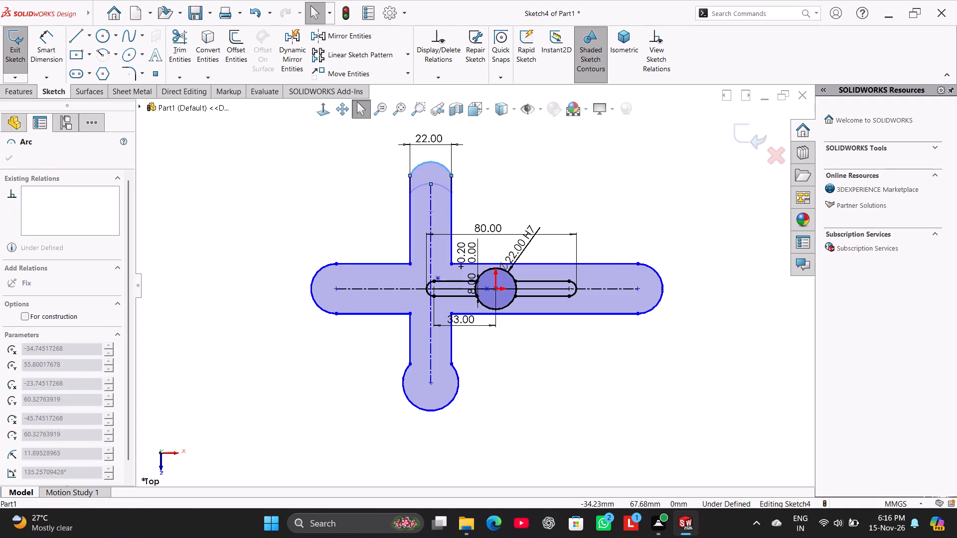
left_click(344, 200)
left_click(410, 194, "ctrl")
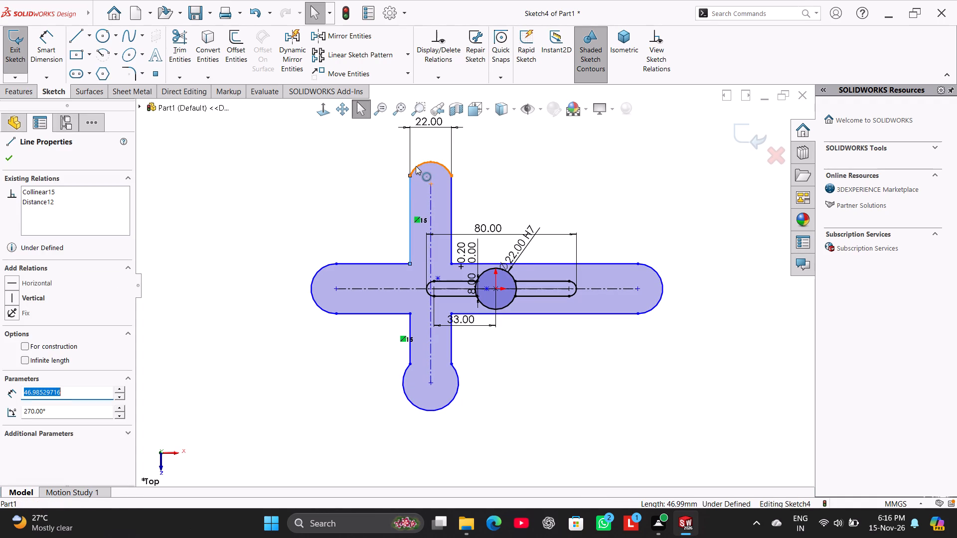
left_click(416, 165, "ctrl")
left_click(32, 334)
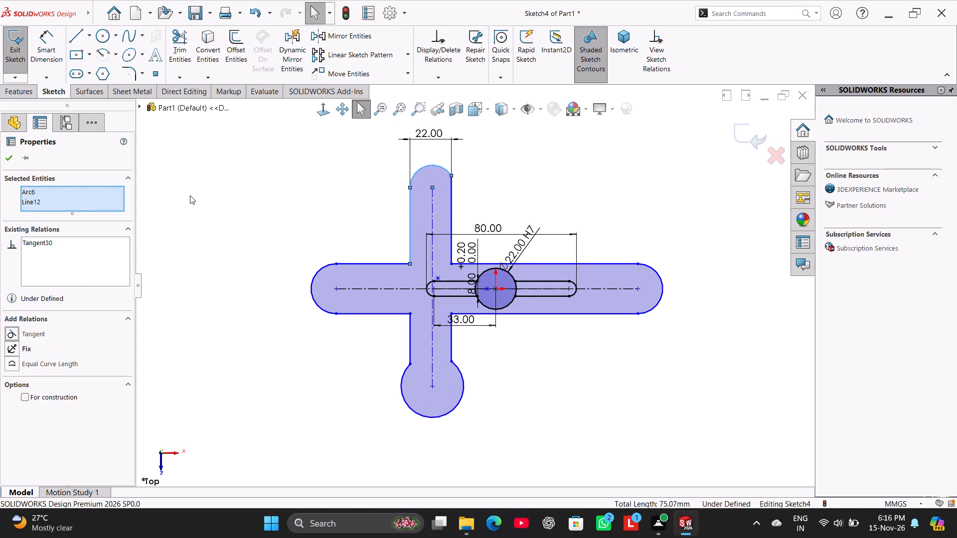
left_click(190, 195)
left_click(452, 189, "ctrl")
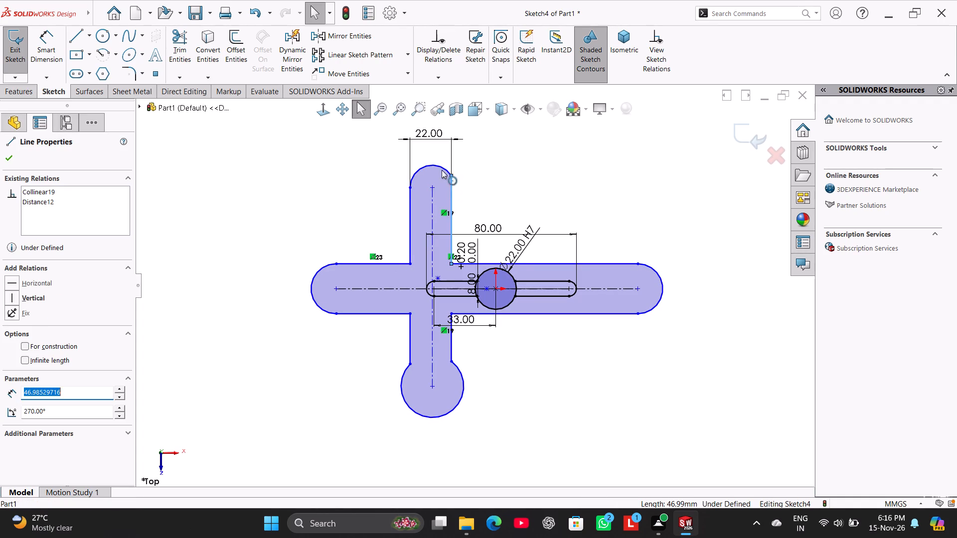
left_click(440, 165, "ctrl")
left_click(34, 334)
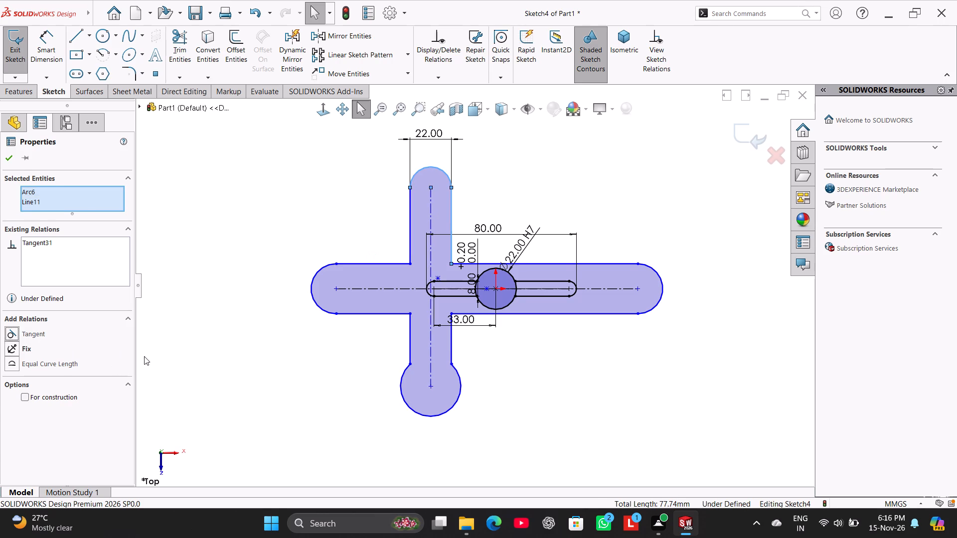
left_click(148, 358)
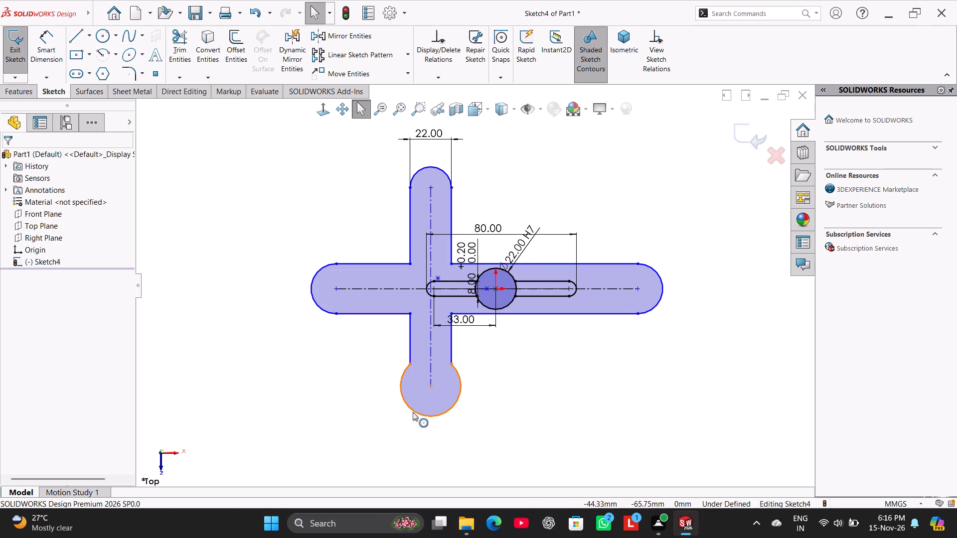
Apply an Equal relation between the vertical arm's lower and upper end arcs.
left_click(414, 412, "ctrl")
left_click(423, 170, "ctrl")
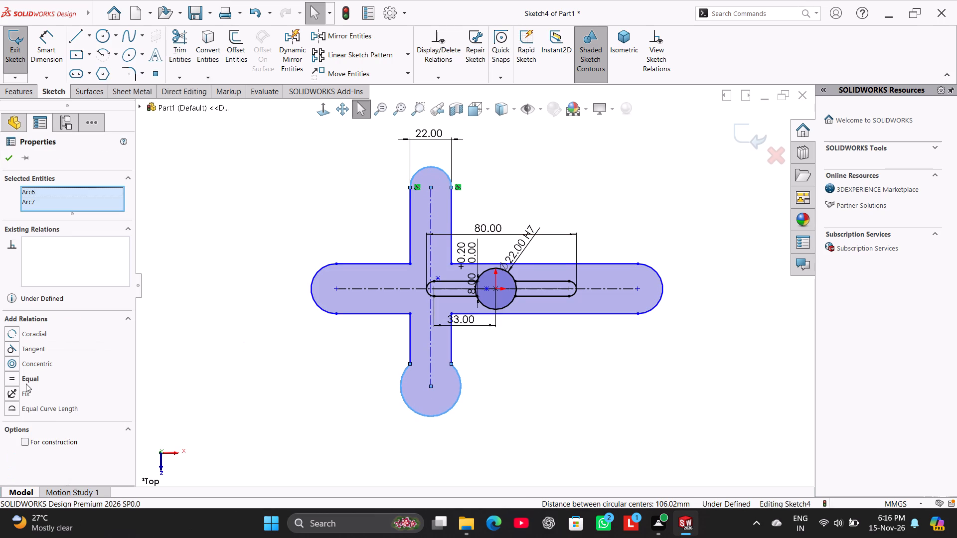
left_click(24, 378)
left_click(180, 369)
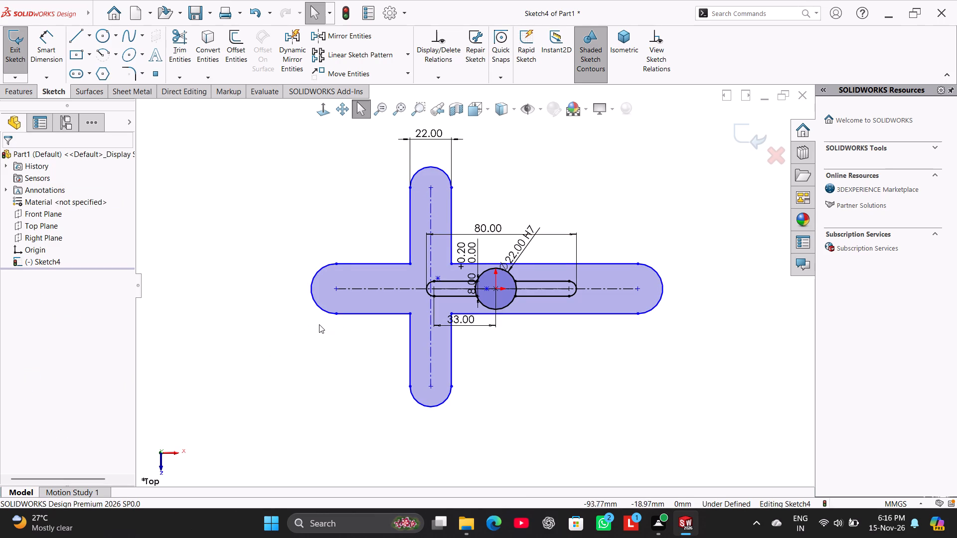
Pull the horizontal arm's lower-left side line to about 18 mm below the centerline and make the left end arc tangent to both side lines.
left_click_drag(362, 313, 332, 322)
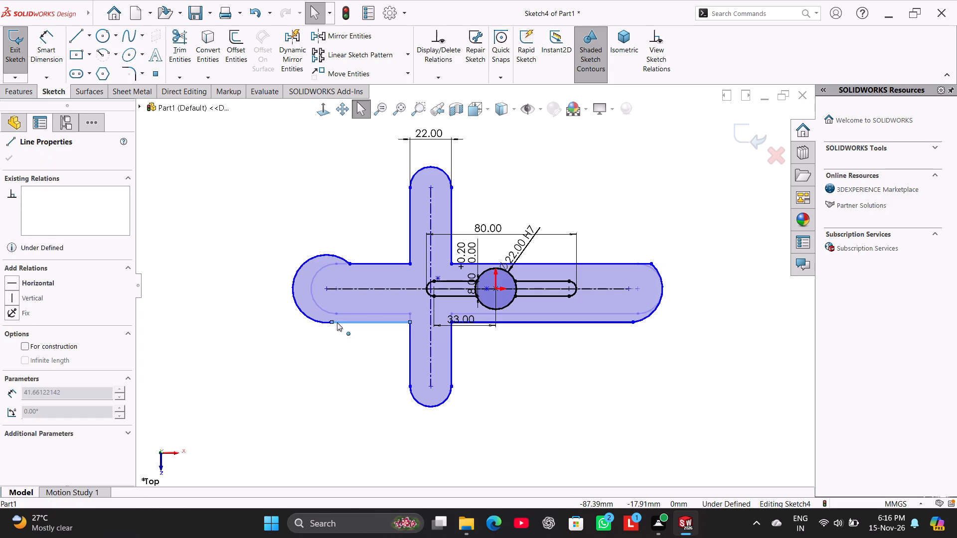
left_click(353, 356)
left_click(346, 319, "ctrl")
left_click(319, 323, "ctrl")
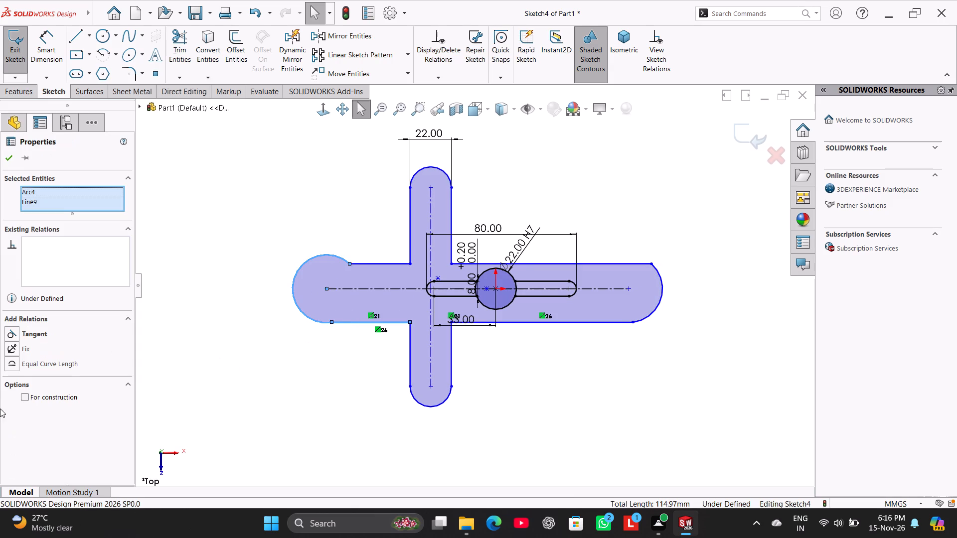
left_click(21, 331)
left_click(164, 369)
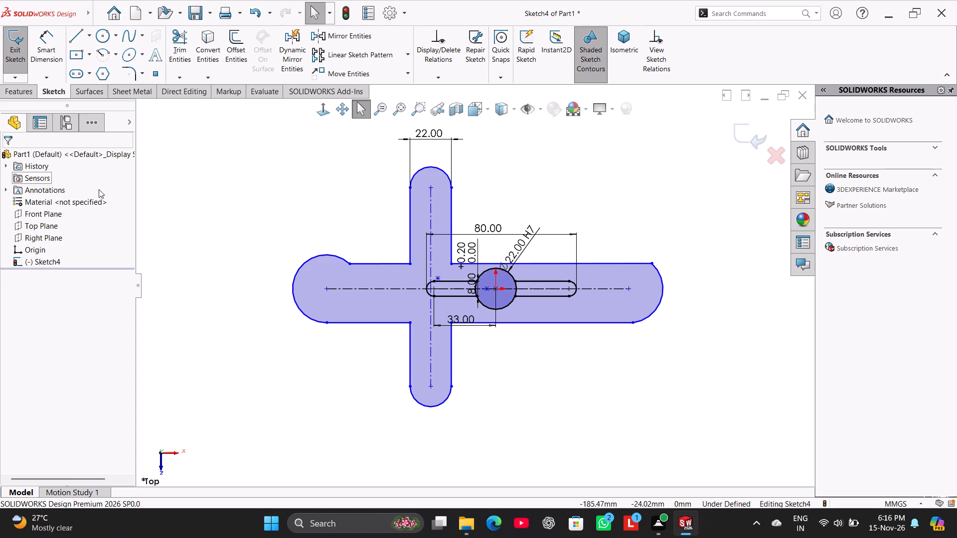
left_click(360, 262, "ctrl")
left_click(341, 259, "ctrl")
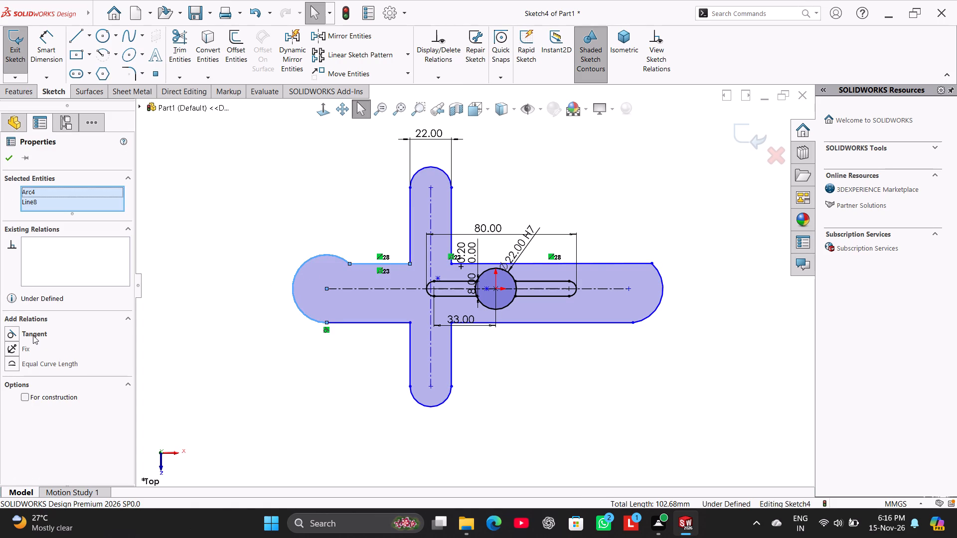
left_click(33, 335)
left_click(167, 322)
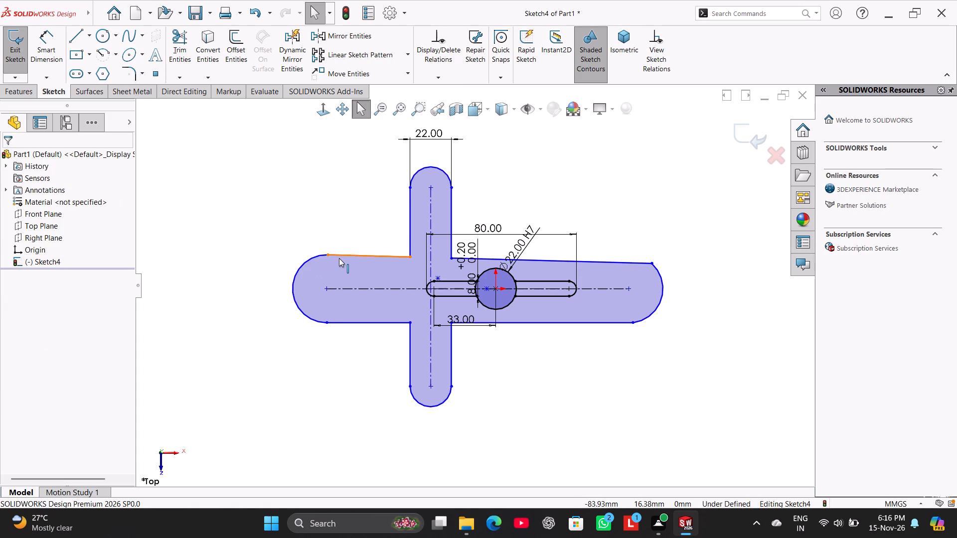
Make the horizontal arm's tilted upper-left side line horizontal.
right_click(339, 258)
left_click(357, 232)
left_click(319, 219)
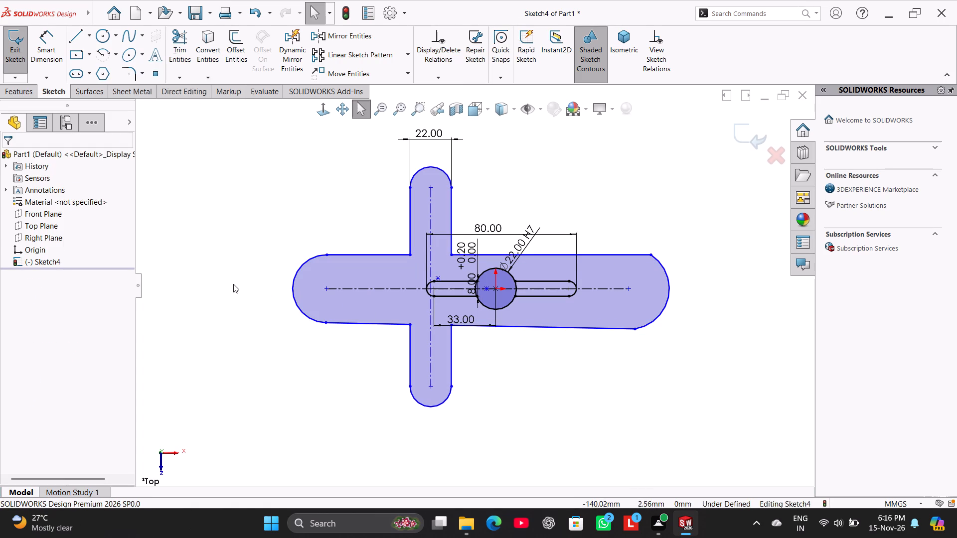
Apply an Equal relation between the horizontal arm's left and right end arcs.
left_click(294, 298)
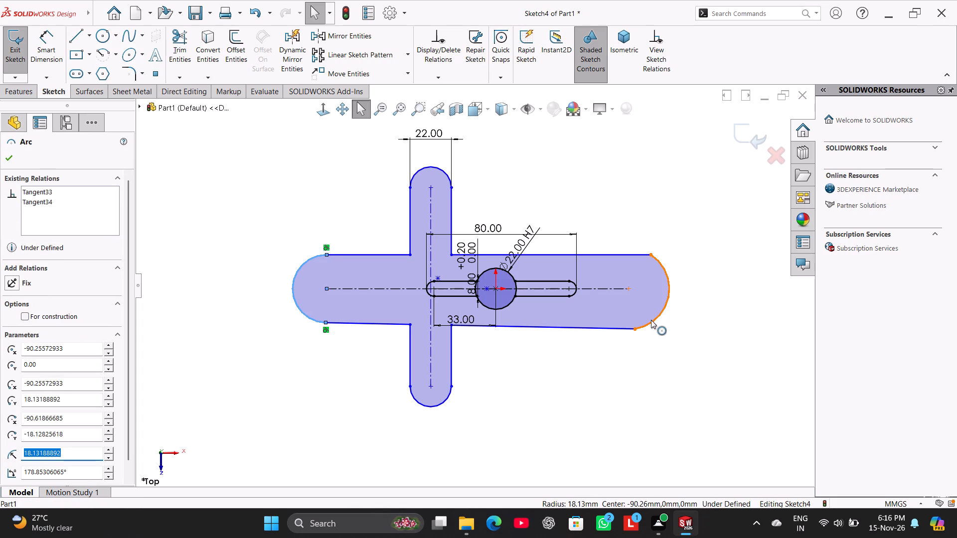
left_click(651, 320, "ctrl")
left_click(23, 378)
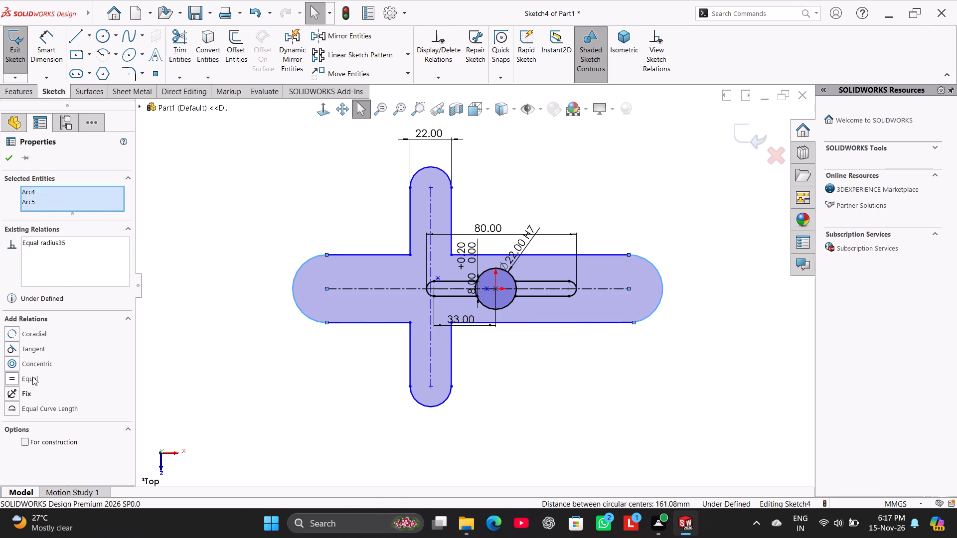
left_click(198, 344)
Stretch the horizontal arm's left end arc outward, enlarging its radius to about 34 mm.
left_click_drag(291, 287, 290, 286)
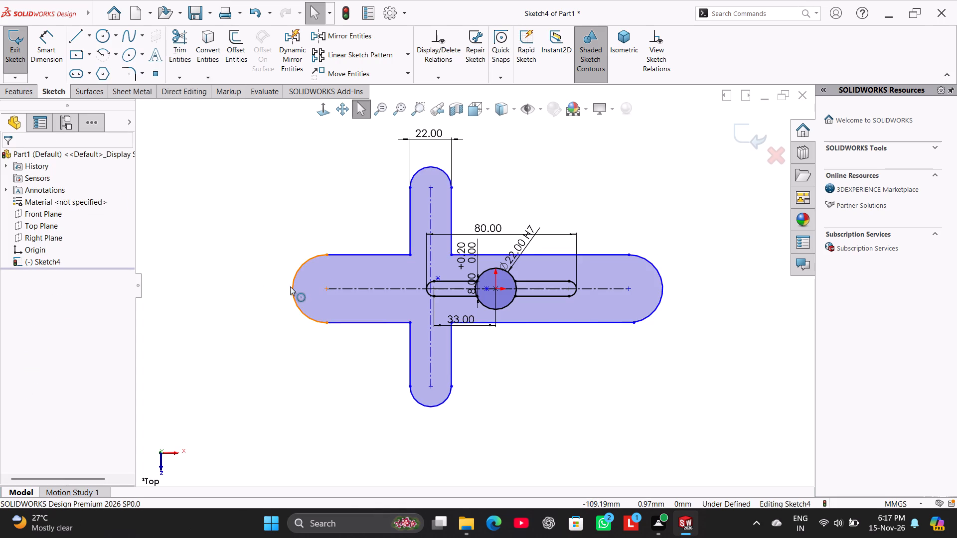
left_click_drag(290, 286, 208, 295)
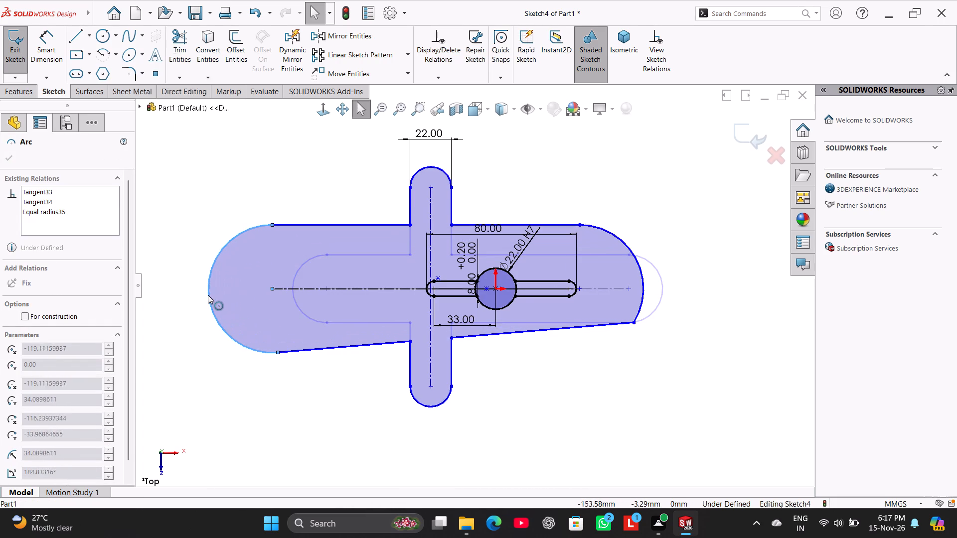
left_click_drag(208, 295, 207, 295)
left_click(619, 387)
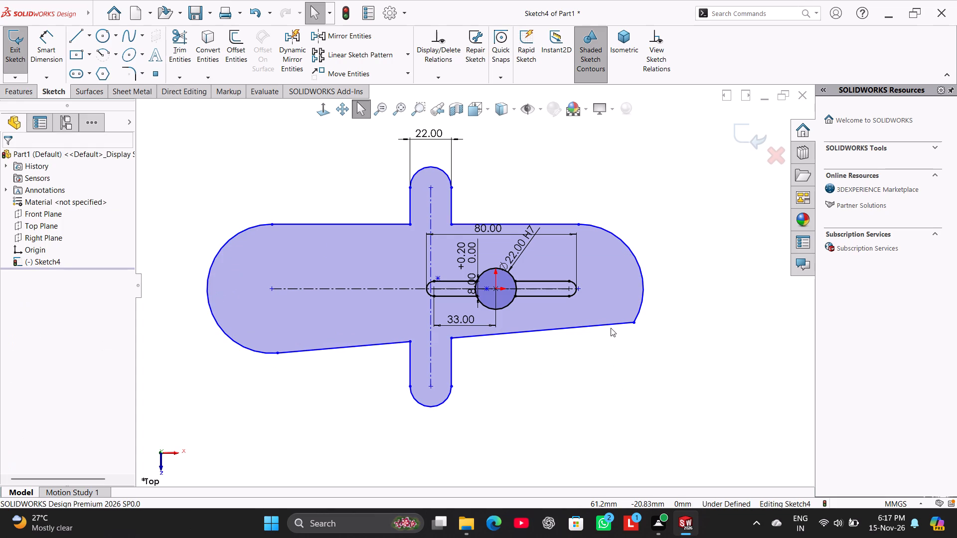
Make the horizontal arm's tilted lower-right side line tangent to the right end arc.
left_click(609, 325, "ctrl")
left_click(640, 300, "ctrl")
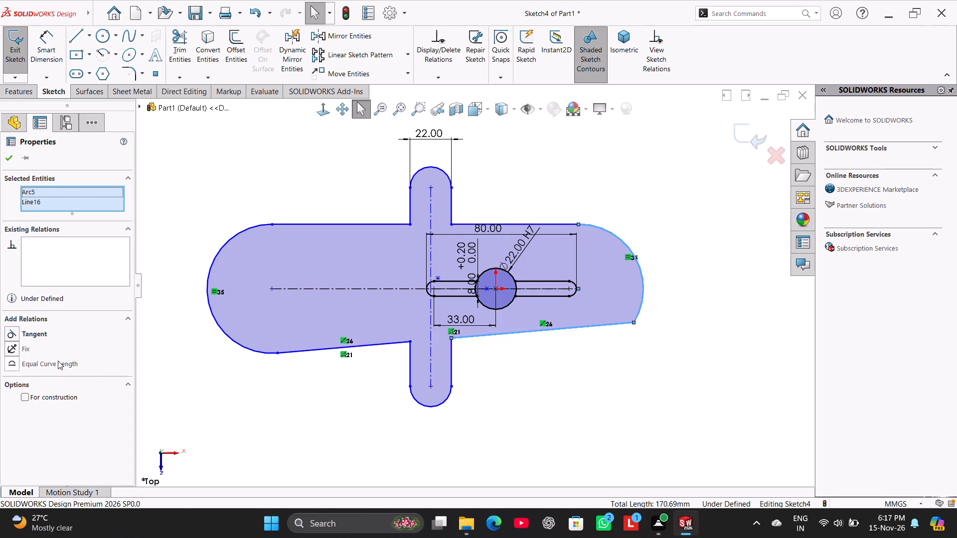
left_click(33, 335)
left_click(163, 378)
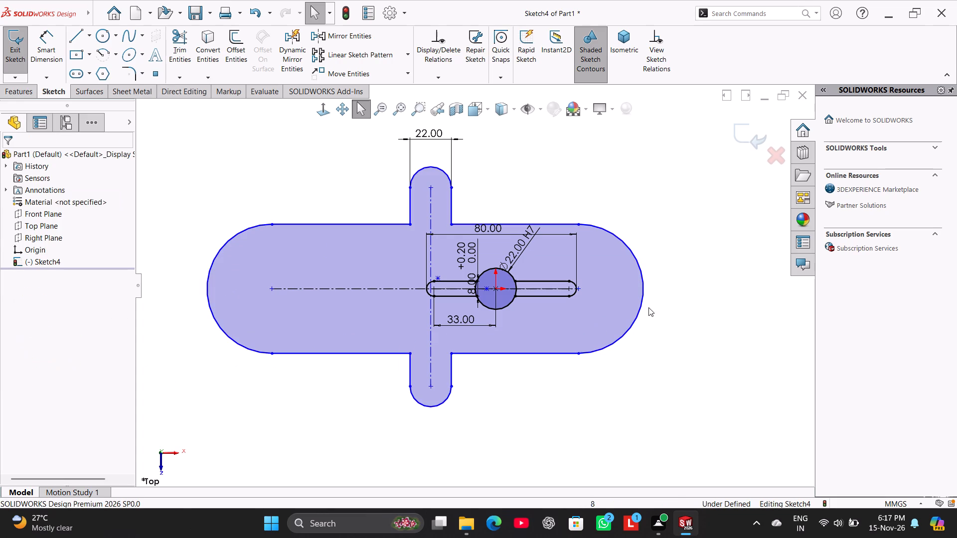
Stretch the horizontal arm's right end arc outward and narrow the arm to an end radius of about 19 mm.
left_click_drag(642, 298, 756, 281)
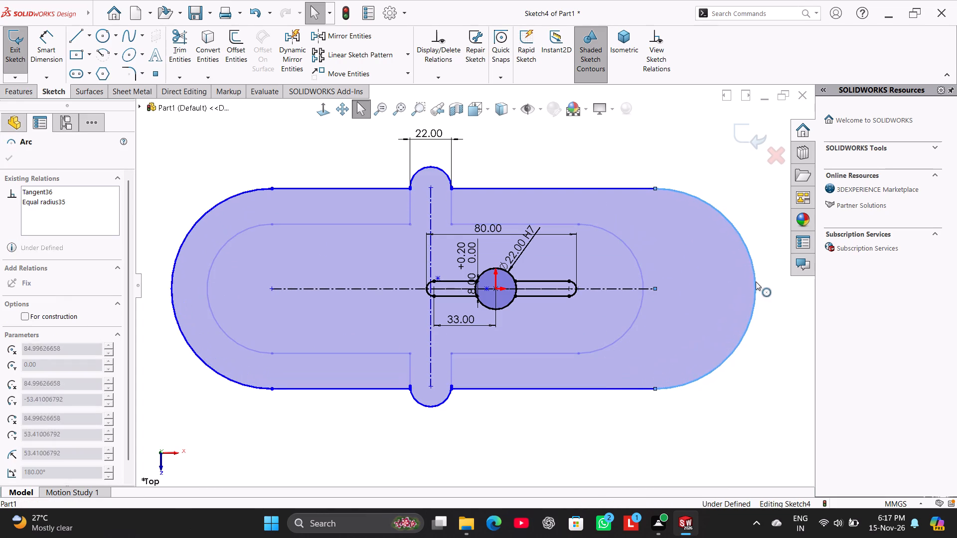
left_click_drag(756, 281, 745, 290)
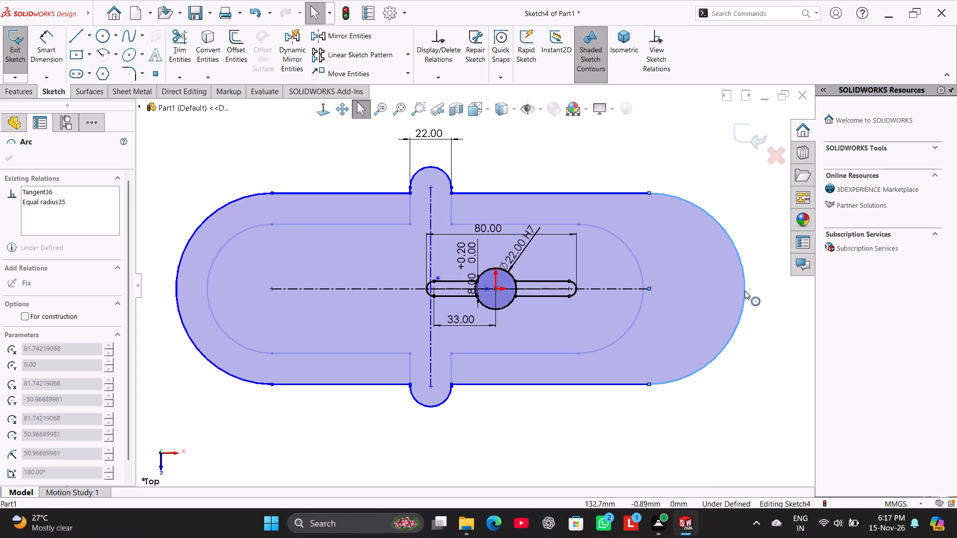
left_click_drag(745, 290, 694, 355)
left_click(560, 159)
left_click_drag(523, 204, 523, 203)
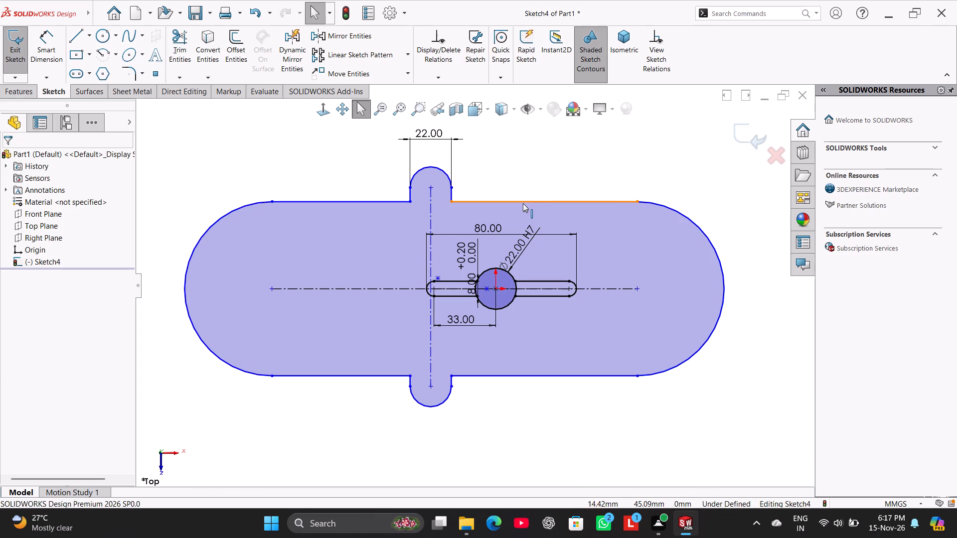
left_click_drag(523, 203, 520, 253)
left_click(497, 164)
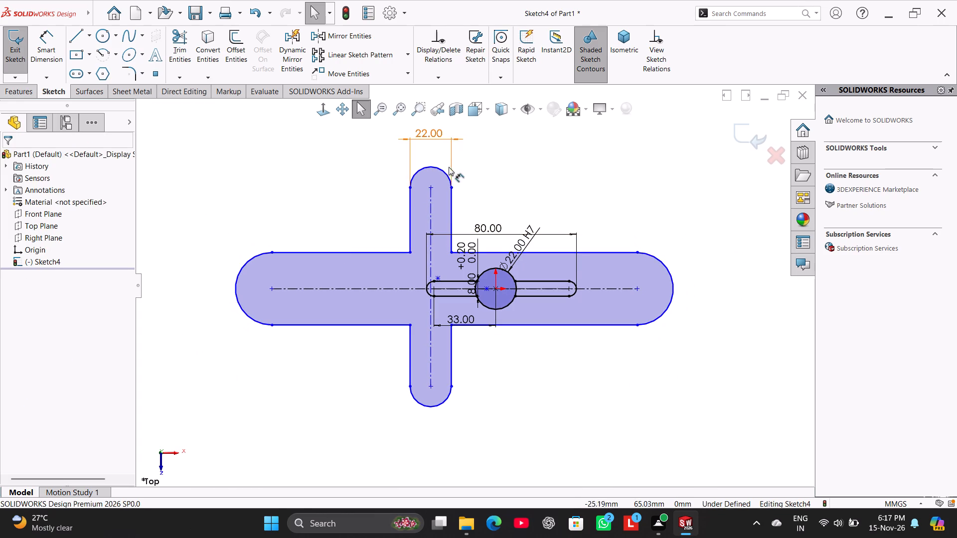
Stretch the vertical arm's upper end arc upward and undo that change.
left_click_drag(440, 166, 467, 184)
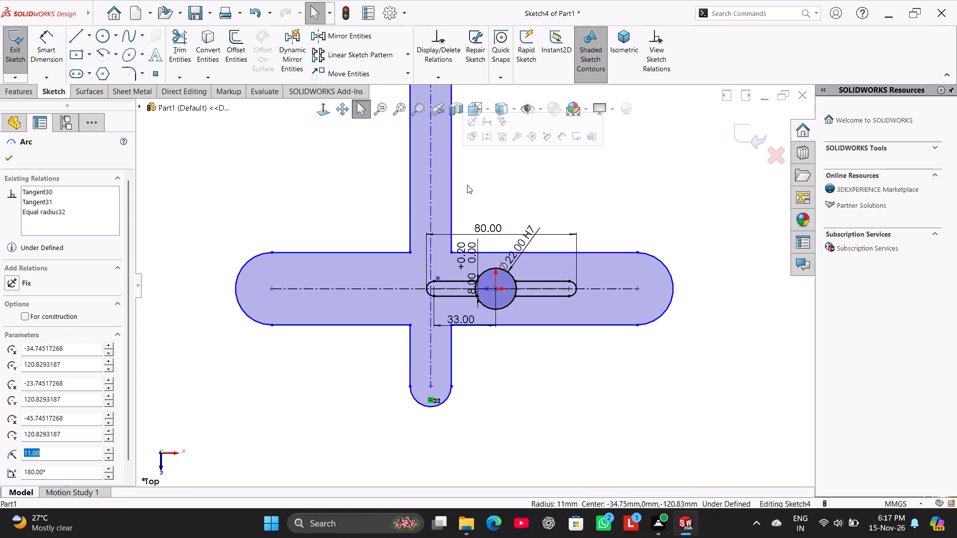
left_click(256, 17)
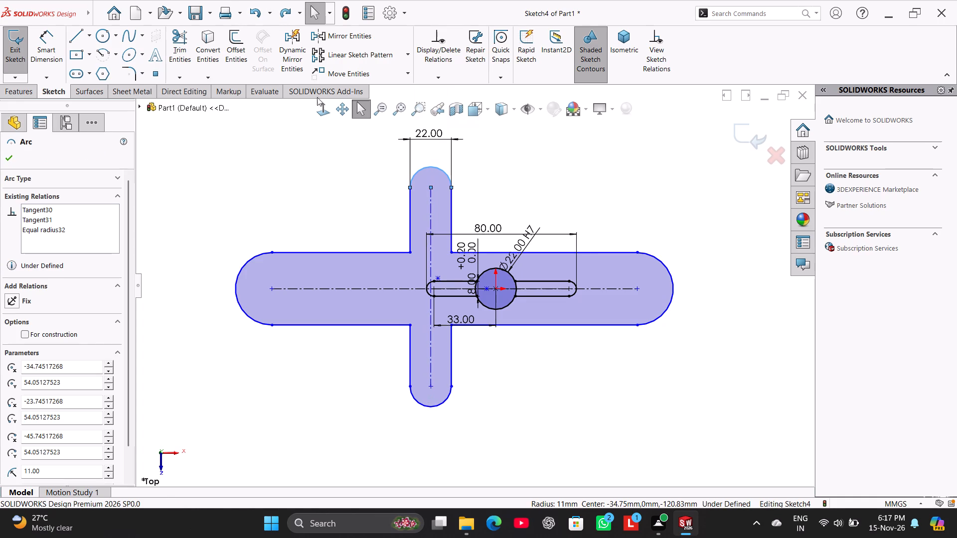
Extend the vertical arm's lower end arc until its center is about 58 mm below the horizontal centerline.
left_click_drag(431, 404, 432, 450)
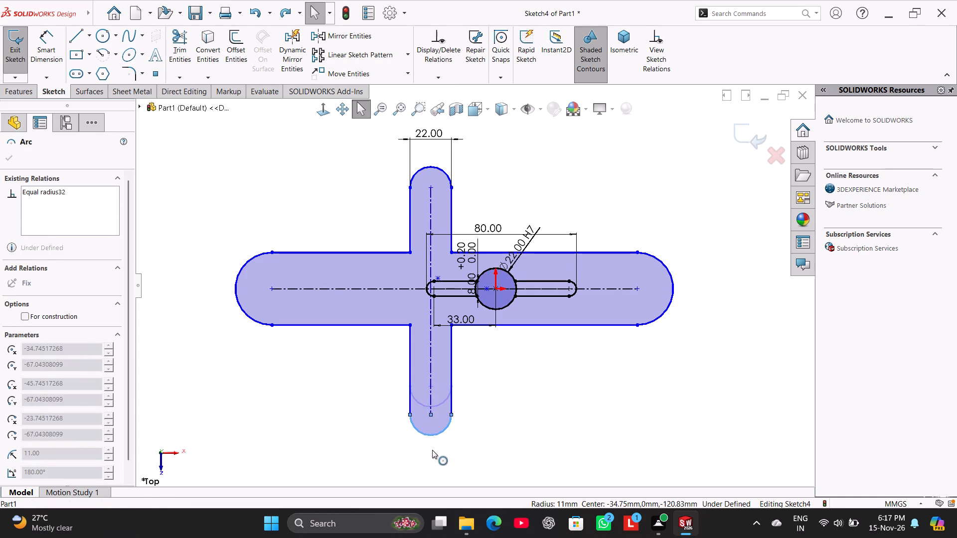
left_click_drag(432, 450, 437, 419)
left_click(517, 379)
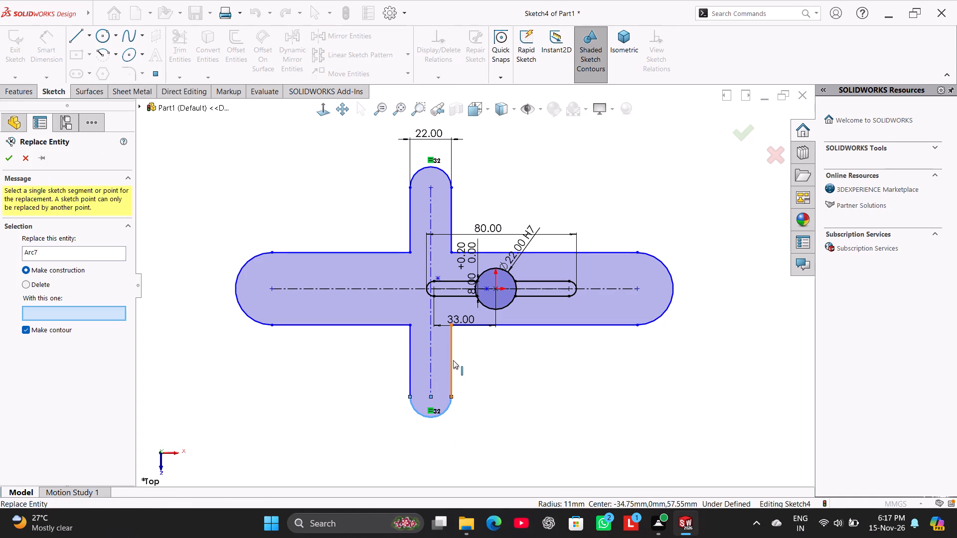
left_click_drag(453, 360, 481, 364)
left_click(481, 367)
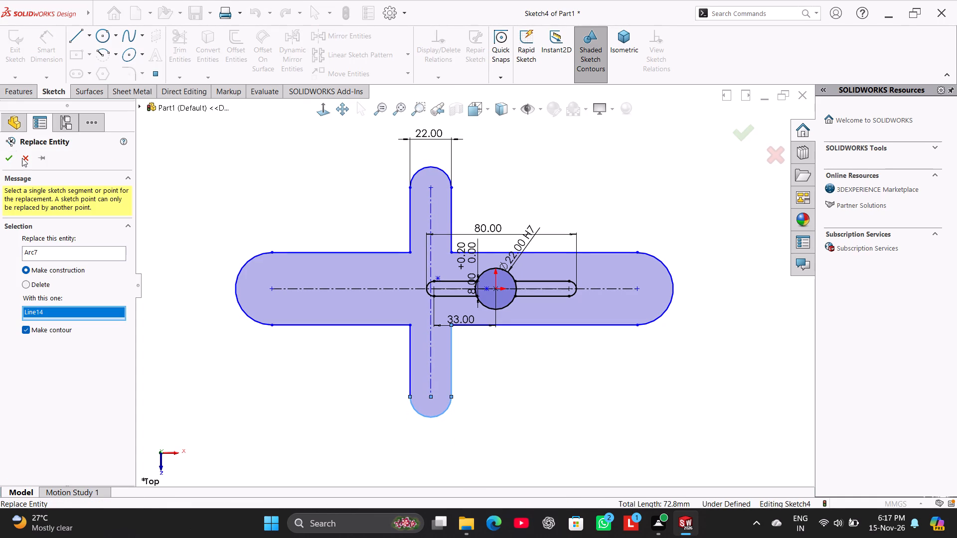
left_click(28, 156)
Shift the vertical arm slightly to the left by moving its lower-right side line.
left_click_drag(450, 372, 470, 368)
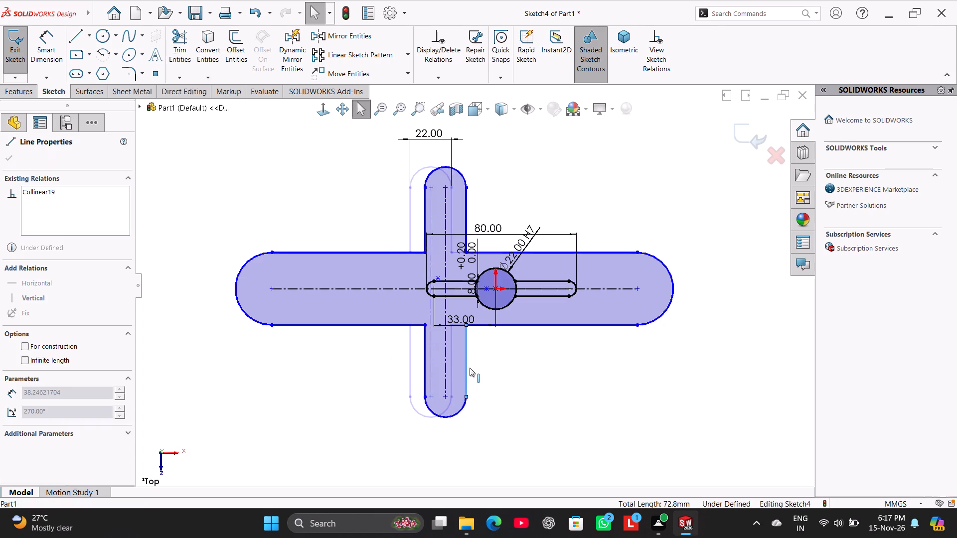
left_click_drag(470, 368, 440, 375)
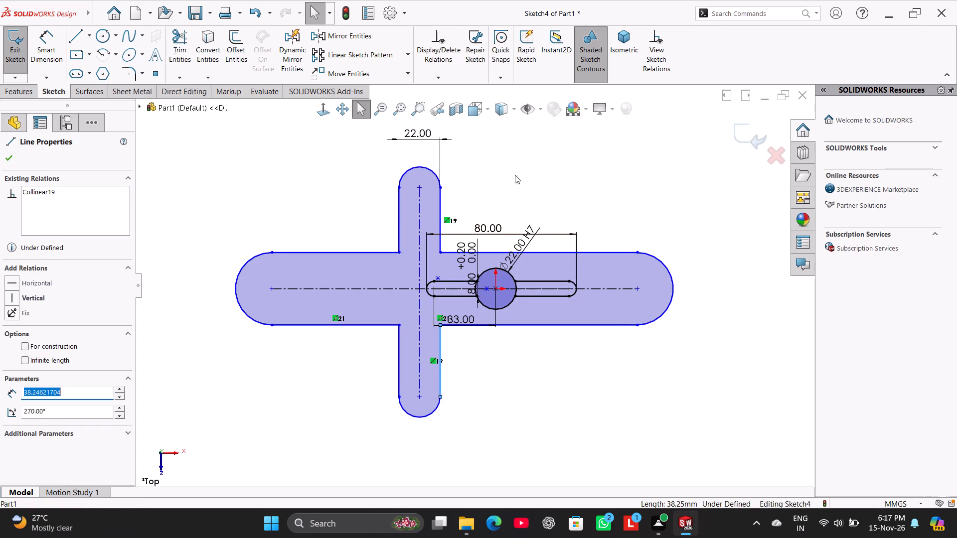
left_click(515, 158)
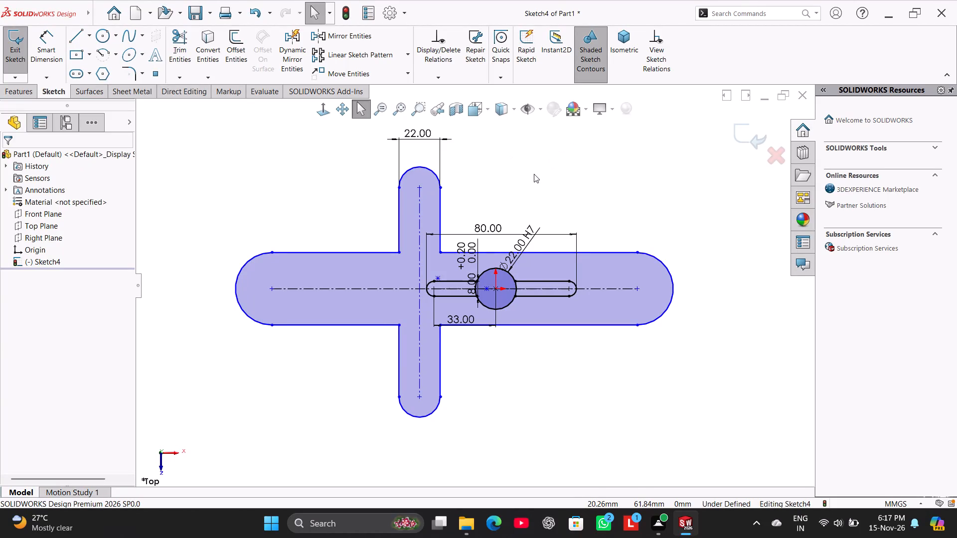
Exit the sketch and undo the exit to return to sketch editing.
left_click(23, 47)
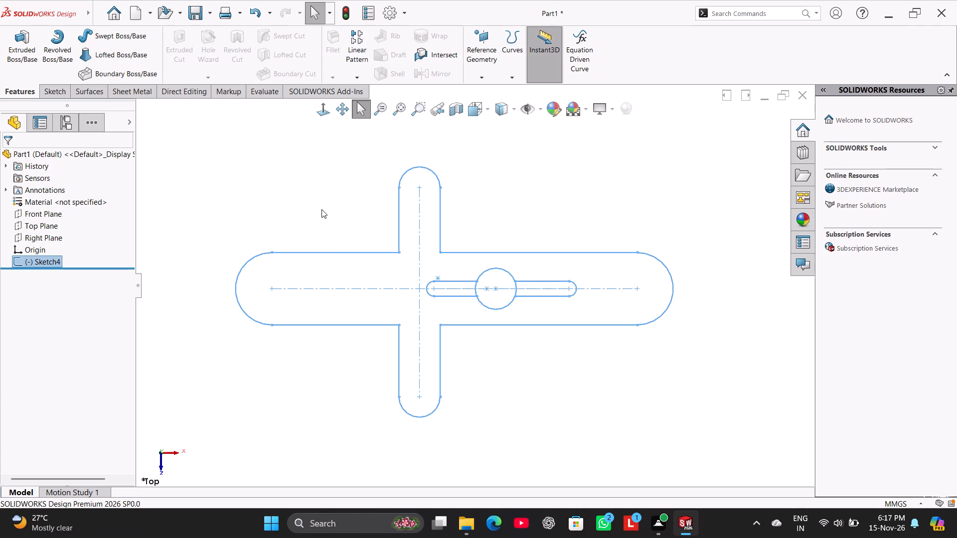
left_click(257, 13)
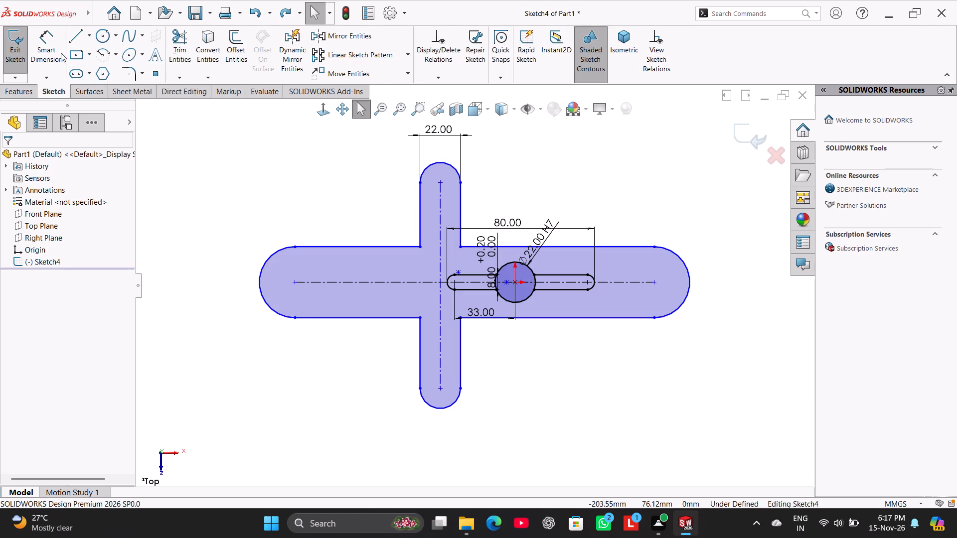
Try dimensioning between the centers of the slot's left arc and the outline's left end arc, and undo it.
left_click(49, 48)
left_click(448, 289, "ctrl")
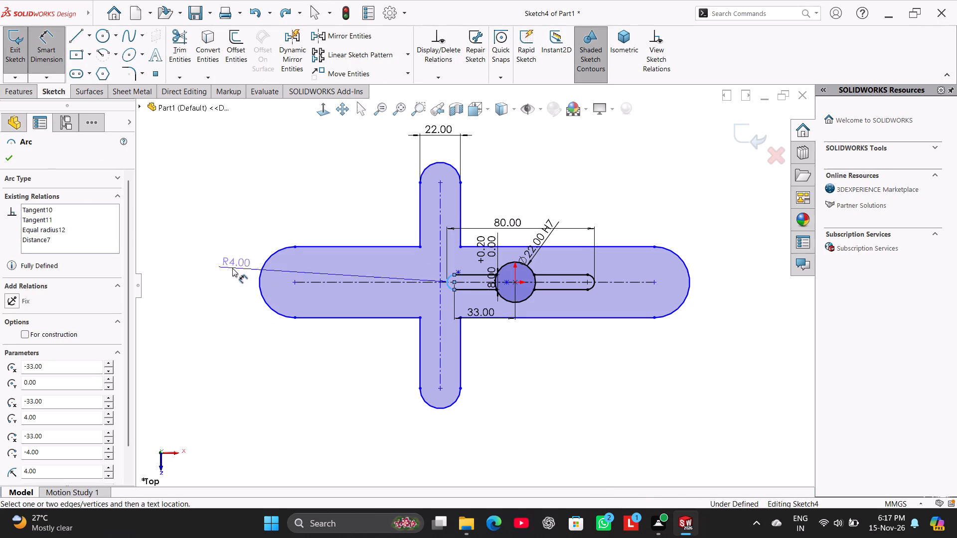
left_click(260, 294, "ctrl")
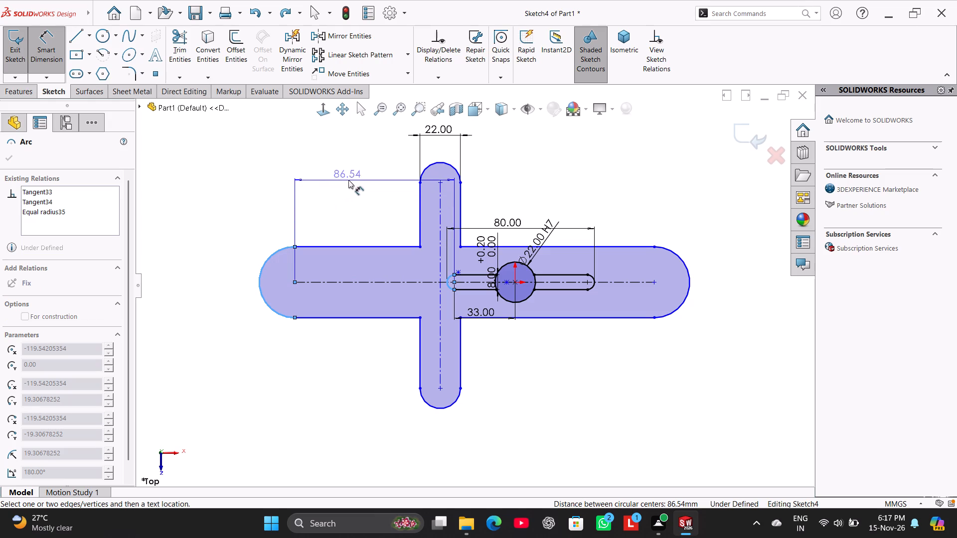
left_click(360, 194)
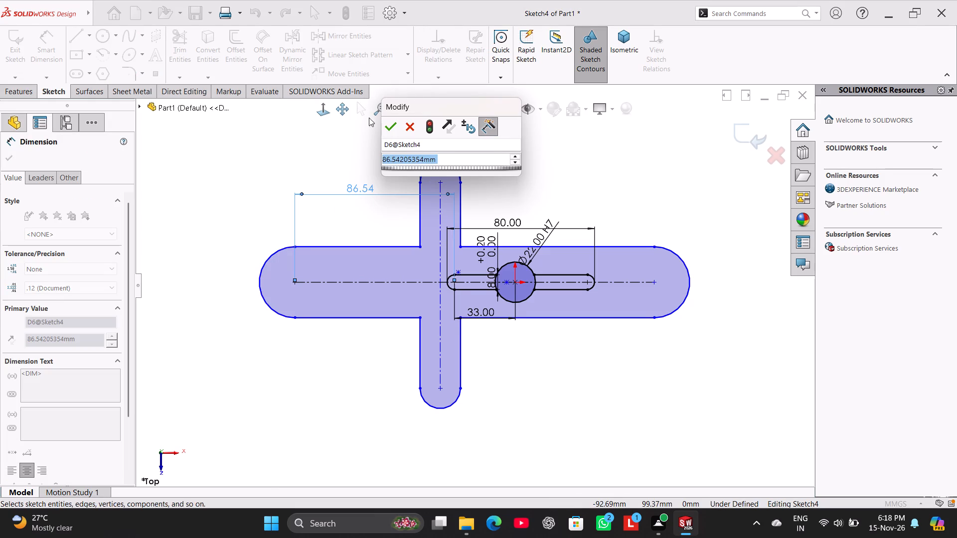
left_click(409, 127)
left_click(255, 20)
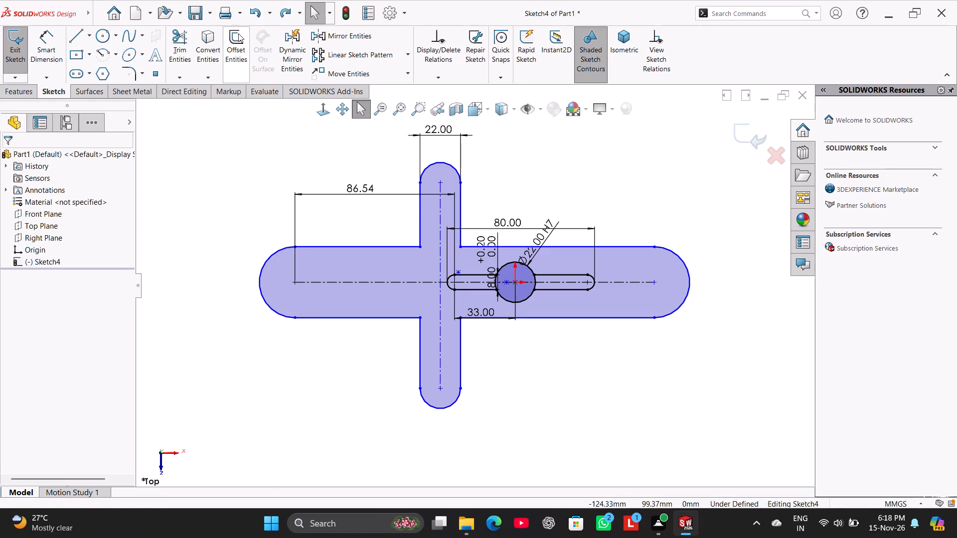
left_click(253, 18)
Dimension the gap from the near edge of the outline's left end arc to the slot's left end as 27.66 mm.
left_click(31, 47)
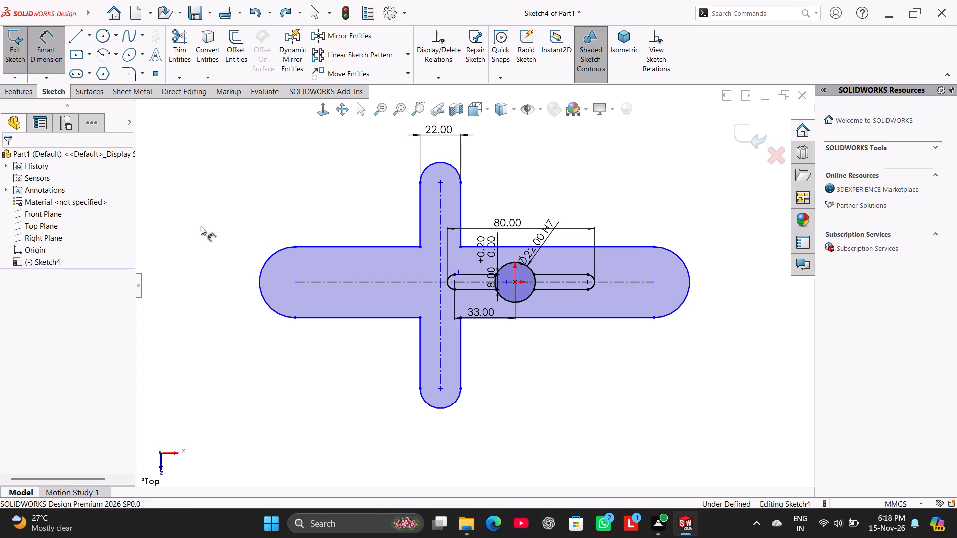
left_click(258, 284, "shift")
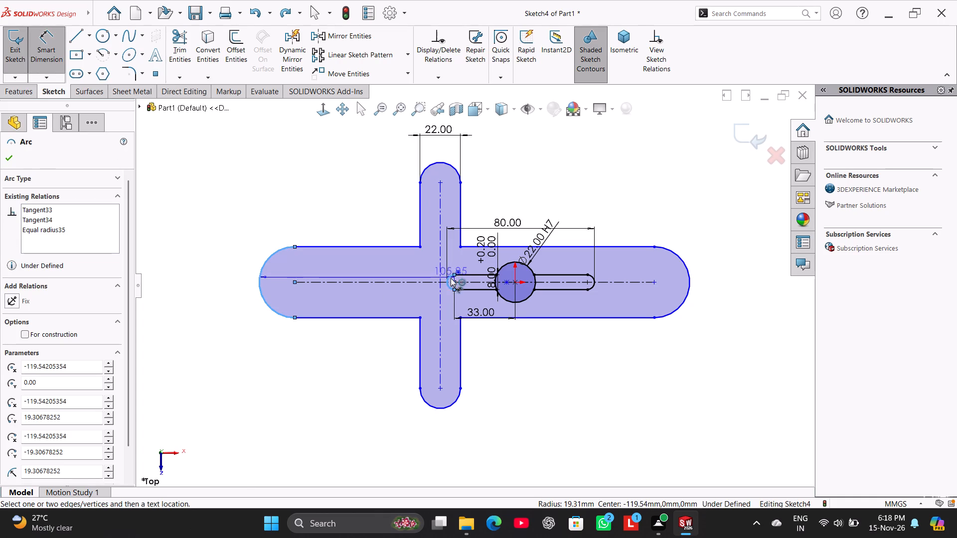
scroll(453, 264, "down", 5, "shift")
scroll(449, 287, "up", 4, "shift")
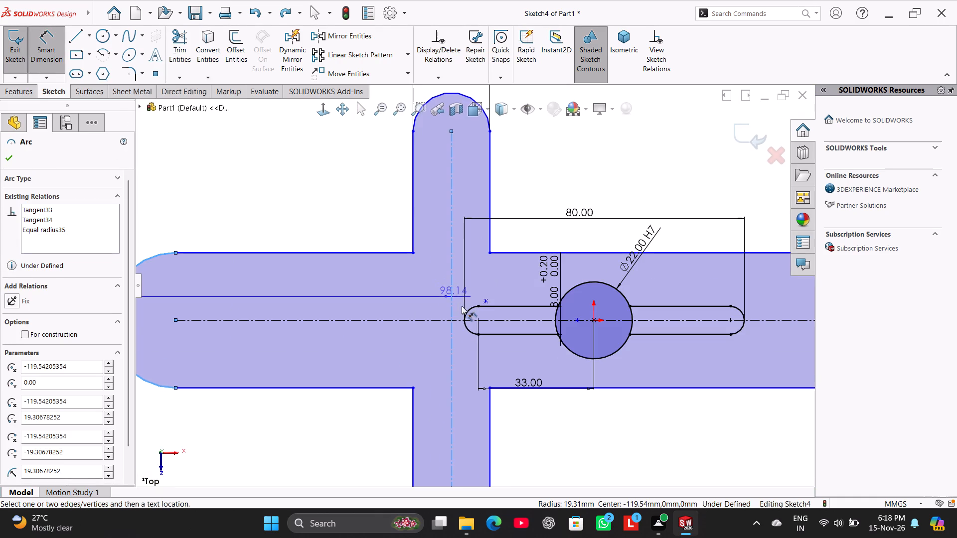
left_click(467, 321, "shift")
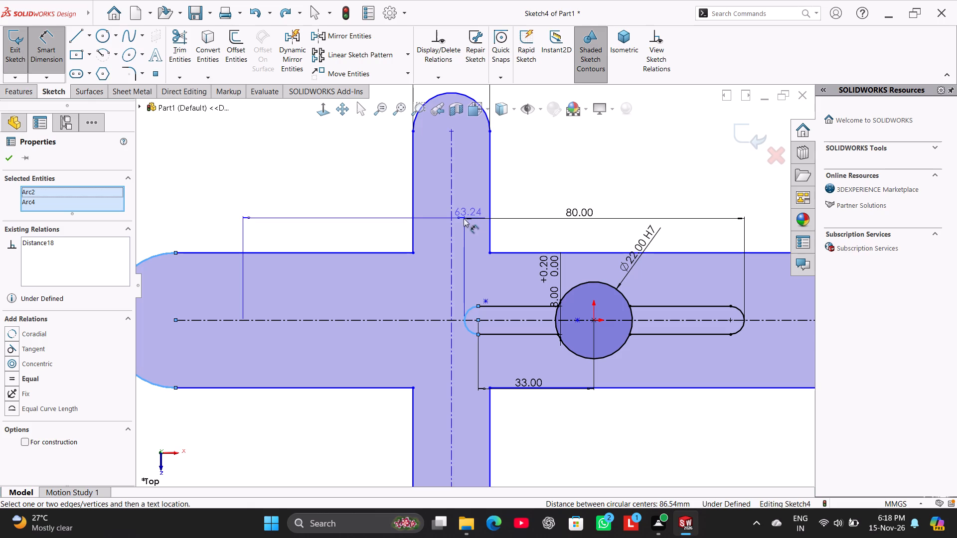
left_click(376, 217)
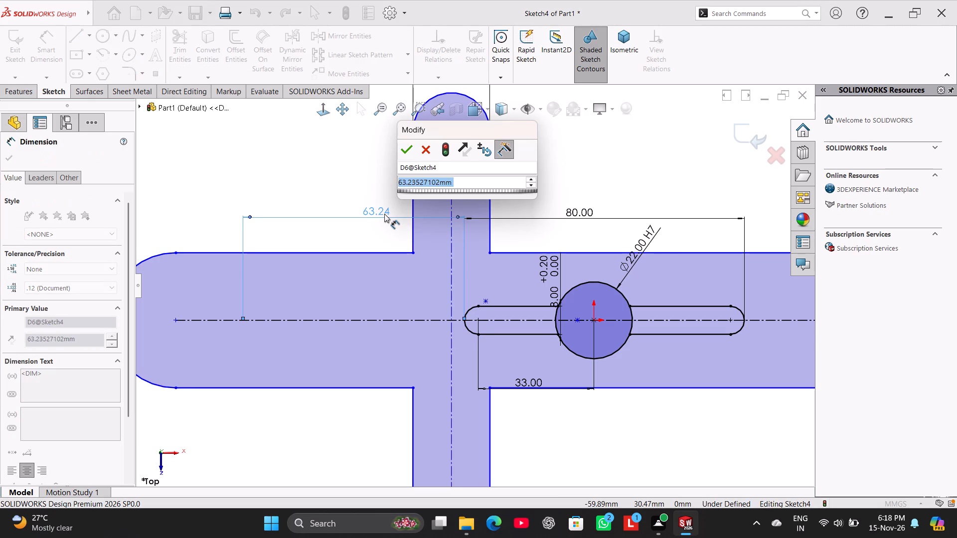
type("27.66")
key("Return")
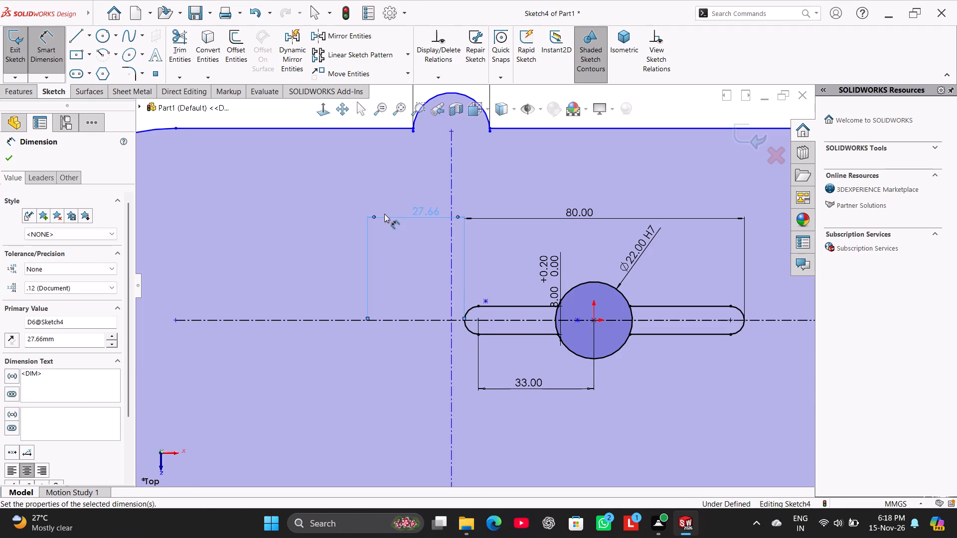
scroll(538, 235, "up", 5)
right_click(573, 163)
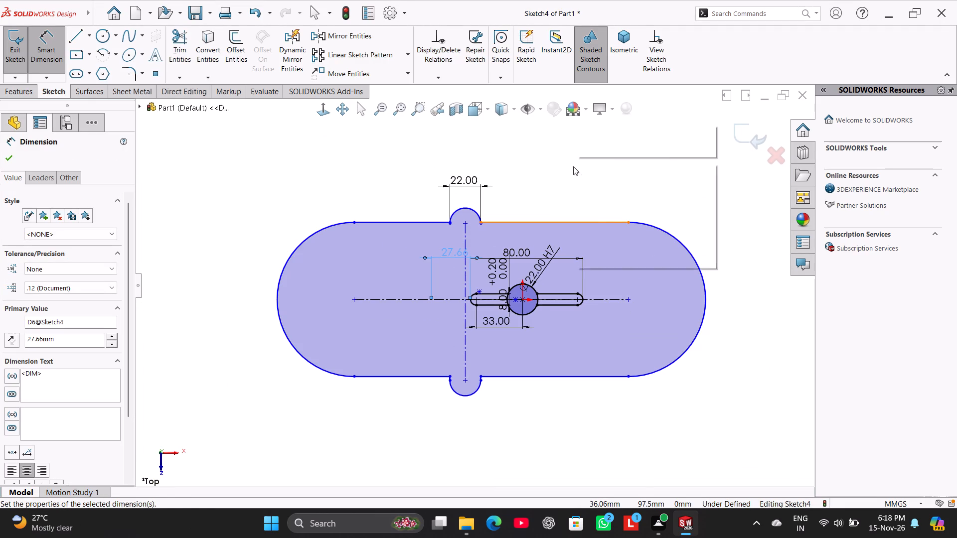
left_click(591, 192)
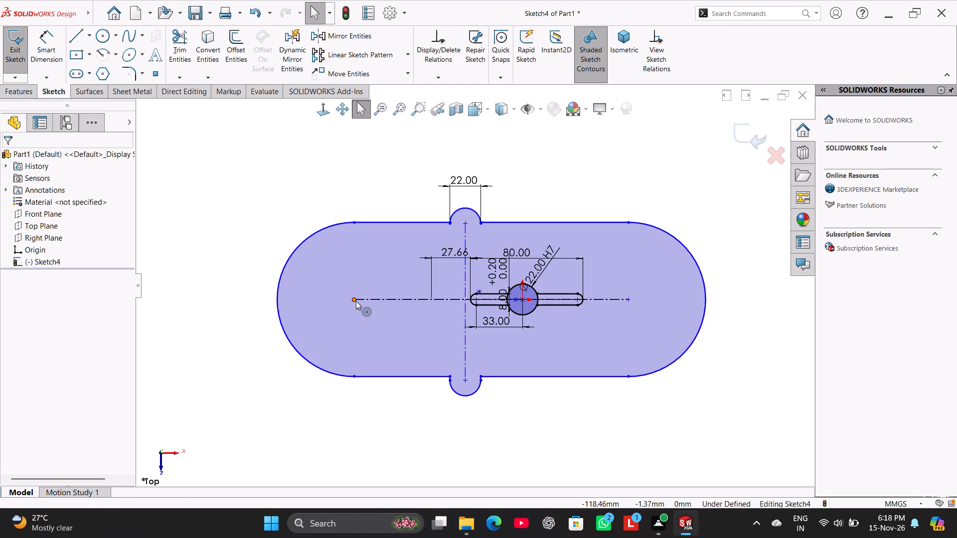
Pull the center of the horizontal arm's left end arc inward toward the vertical arm to shorten and narrow the arm.
left_click_drag(354, 300, 453, 301)
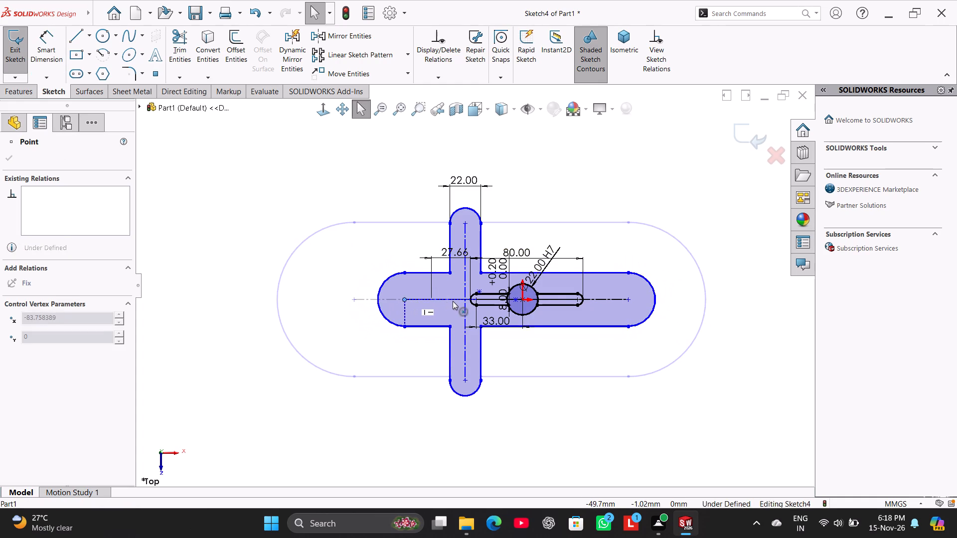
left_click_drag(453, 301, 449, 321)
left_click(368, 347)
left_click(304, 311)
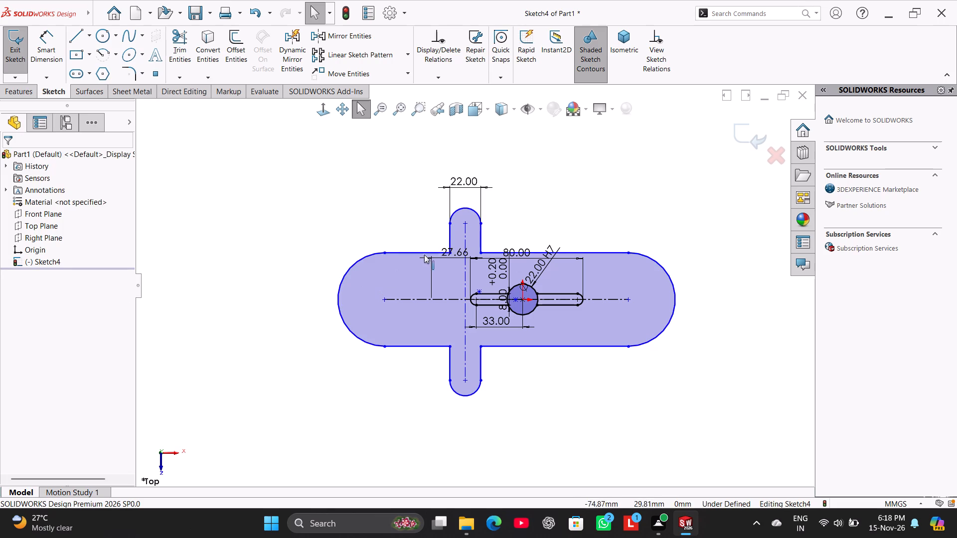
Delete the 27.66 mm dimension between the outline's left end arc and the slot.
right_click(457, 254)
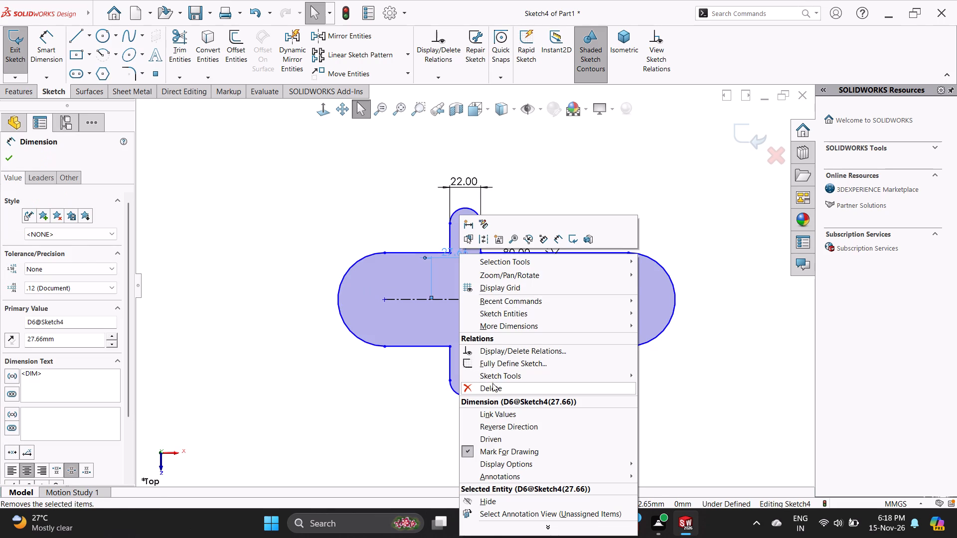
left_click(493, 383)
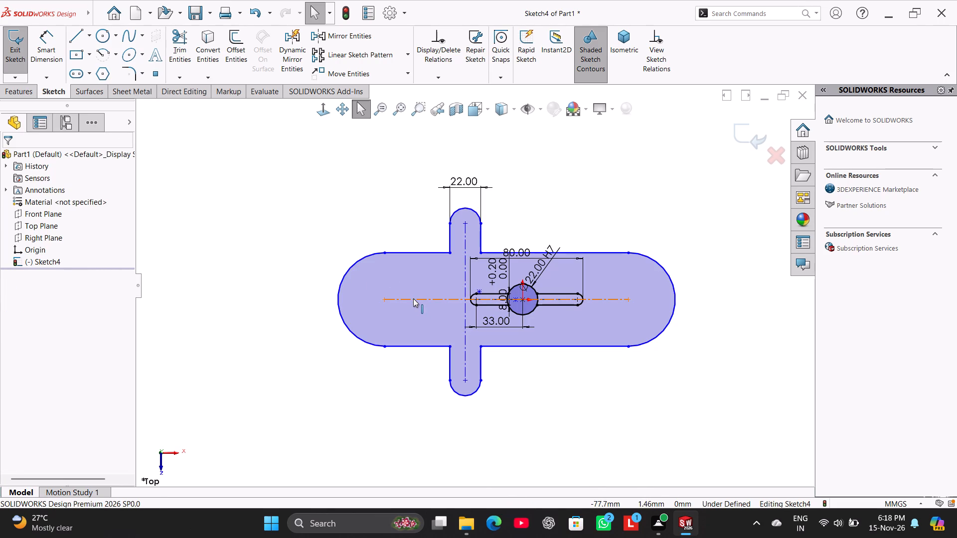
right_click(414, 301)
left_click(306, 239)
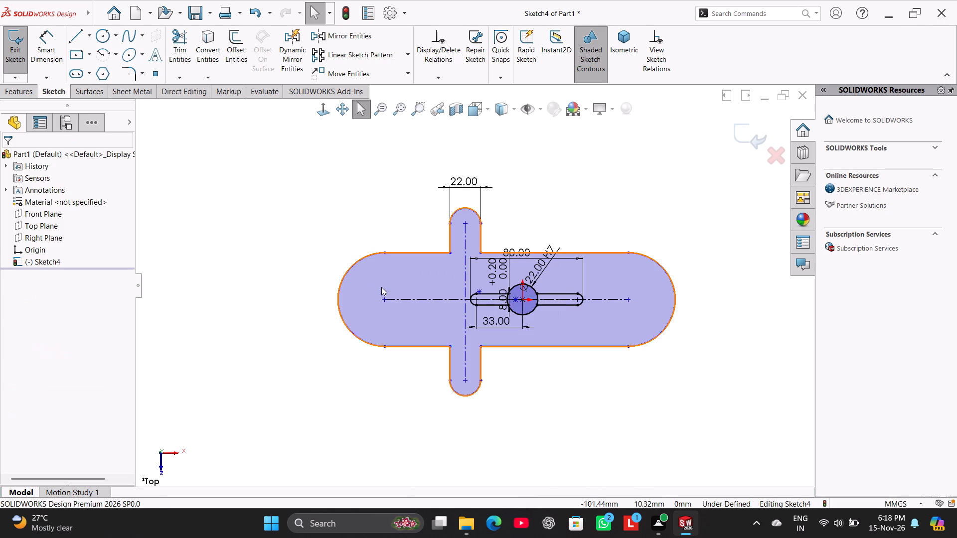
Move the left end arc's center inward to about 89 mm left of the origin.
left_click_drag(386, 300, 398, 302)
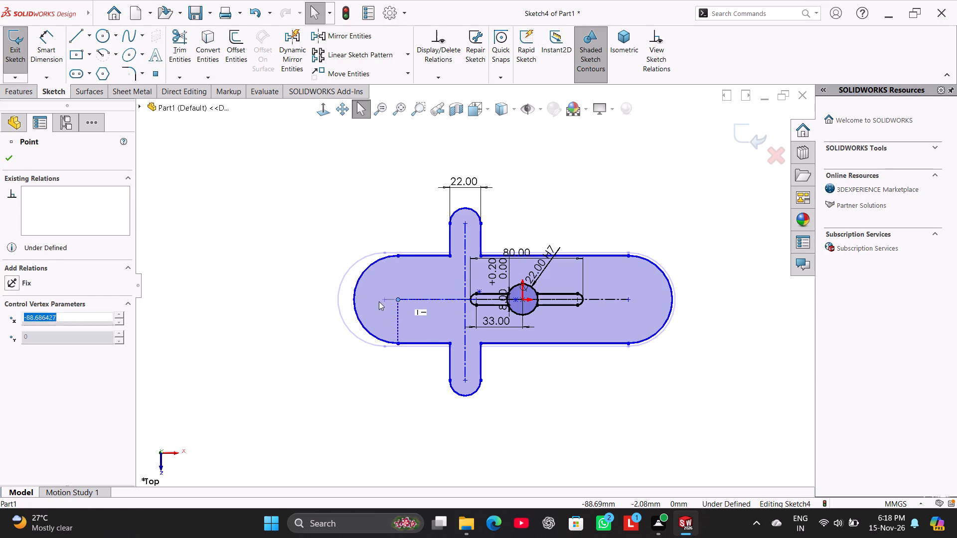
left_click(292, 265)
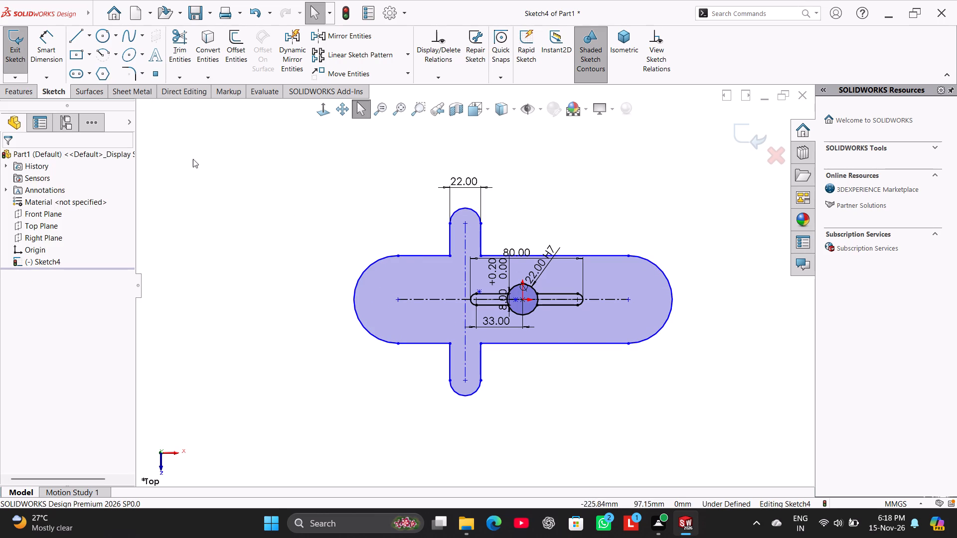
Dimension the width between the horizontal arm's upper and lower edges as 20 mm.
left_click(51, 39)
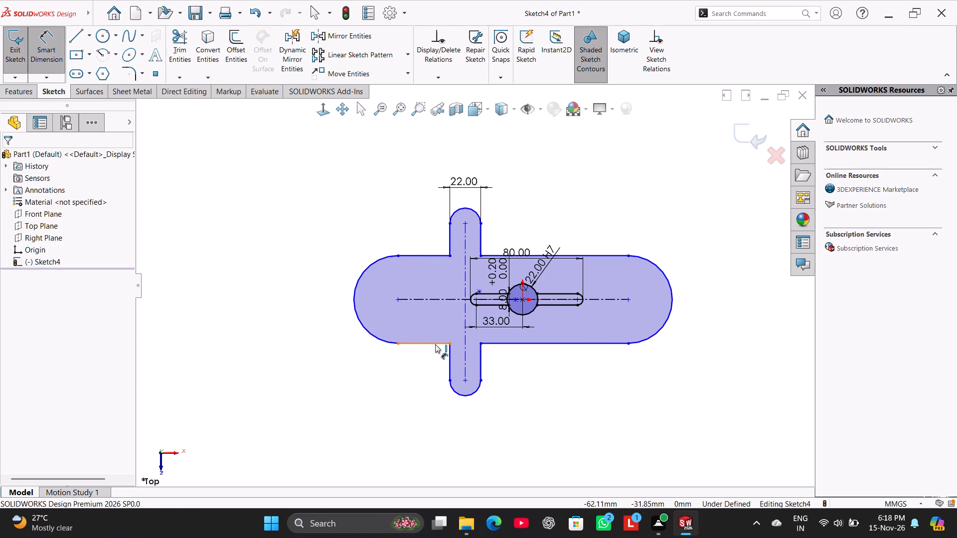
left_click(435, 344)
left_click(422, 256)
left_click(313, 298)
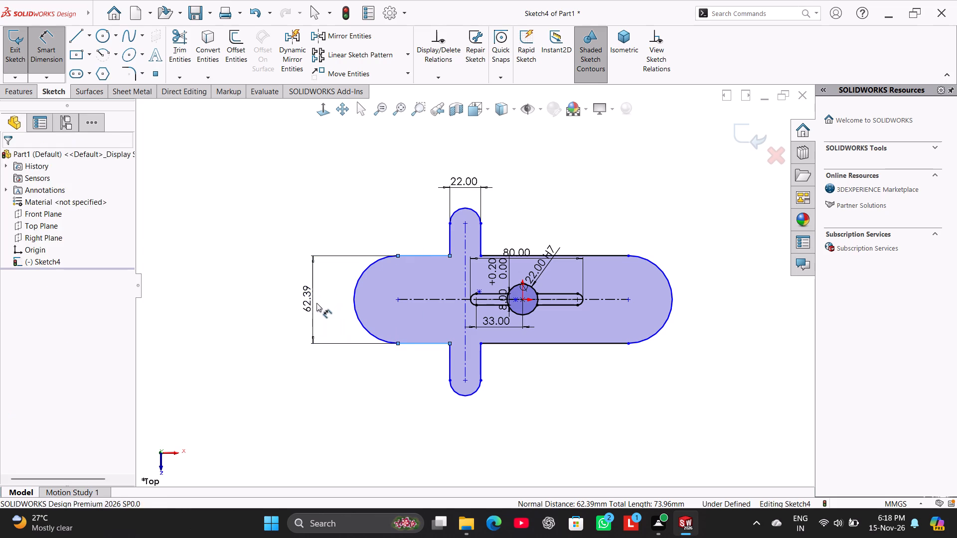
type("20")
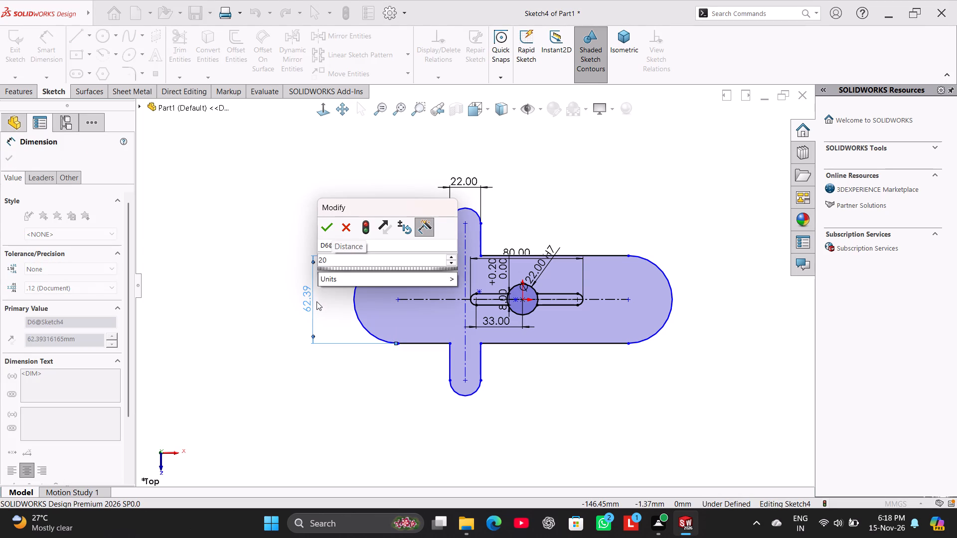
key("Return")
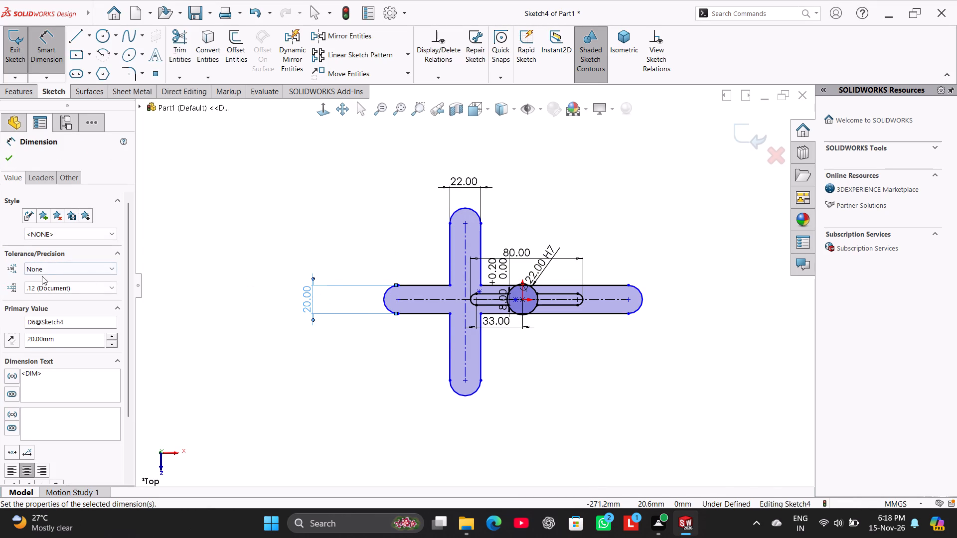
Give the horizontal arm's 20 mm width dimension a bilateral tolerance with a plus value of 0.02 mm.
left_click(50, 269)
left_click(45, 295)
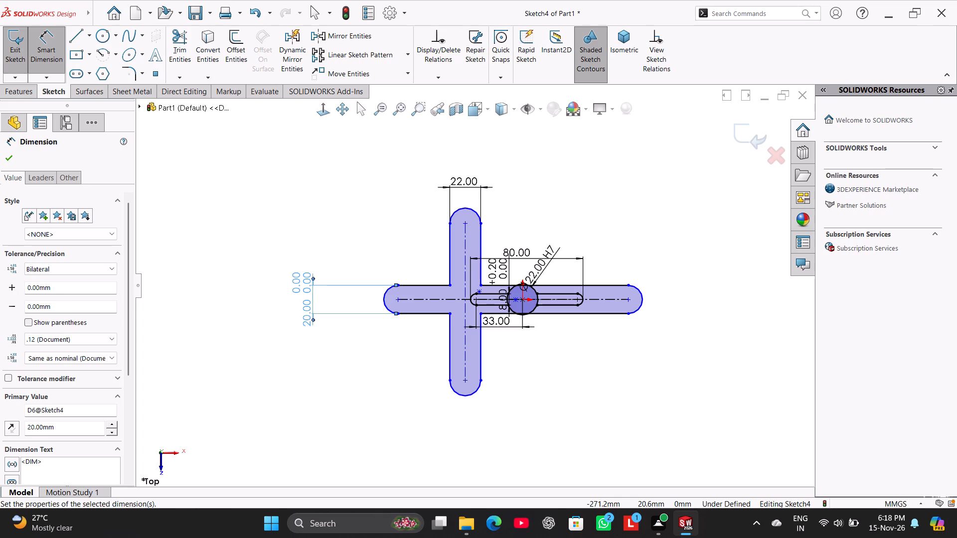
double_click(63, 287)
type("0.")
type("02")
key("Return")
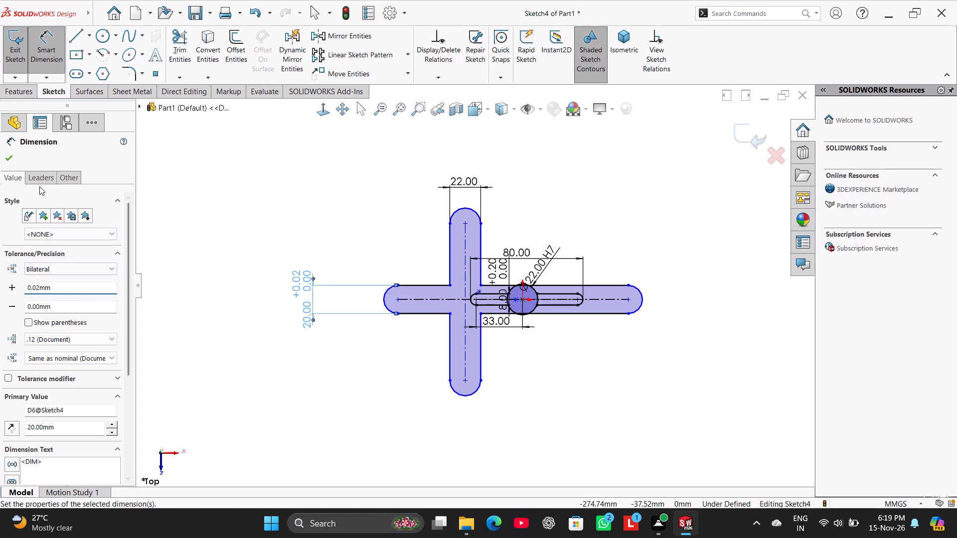
left_click(10, 154)
left_click(283, 191)
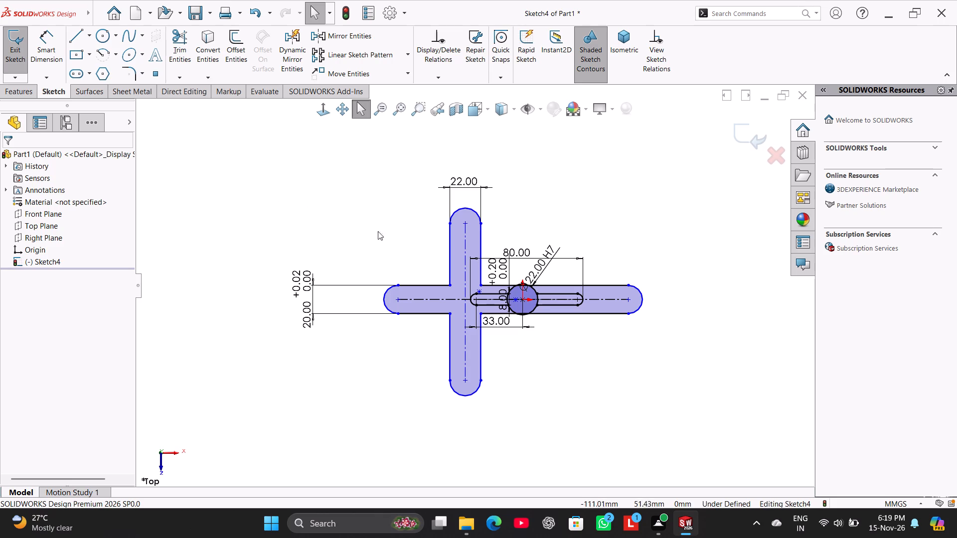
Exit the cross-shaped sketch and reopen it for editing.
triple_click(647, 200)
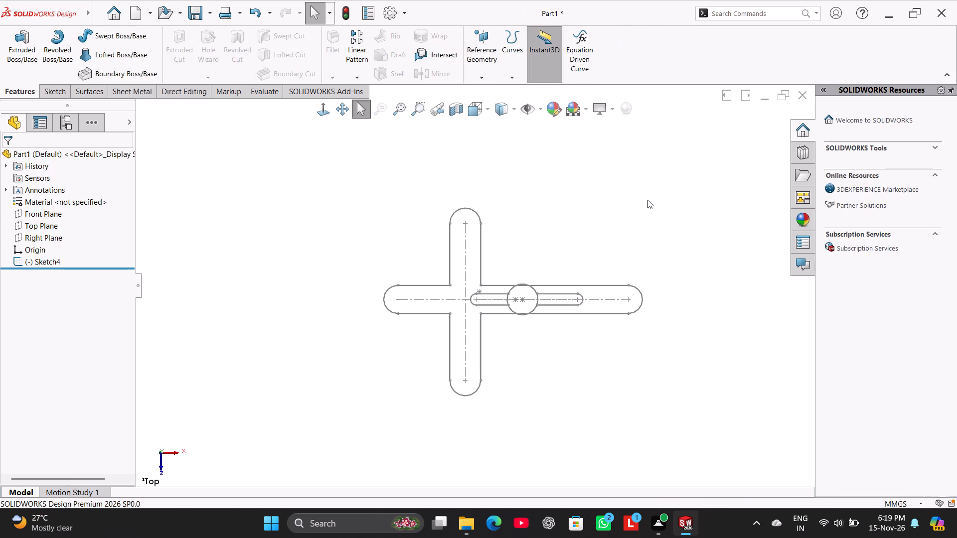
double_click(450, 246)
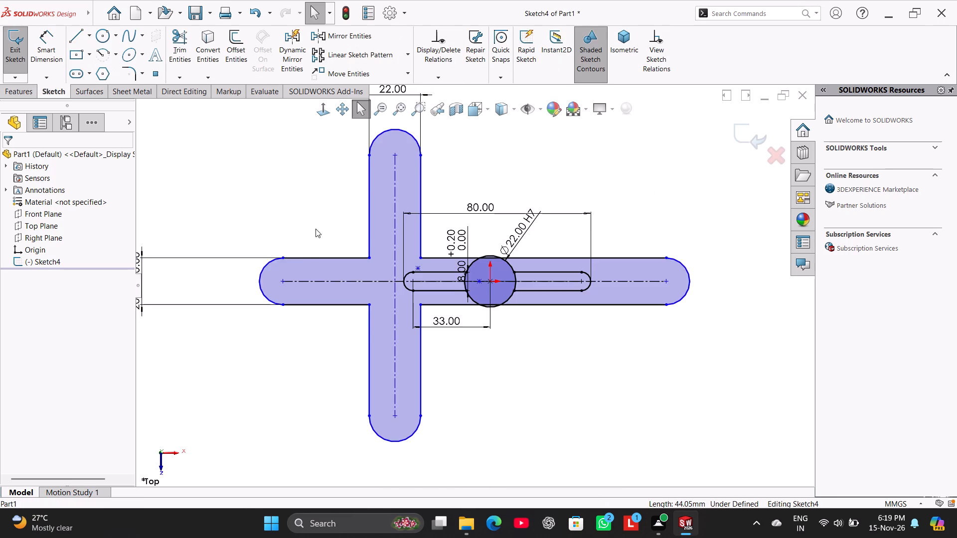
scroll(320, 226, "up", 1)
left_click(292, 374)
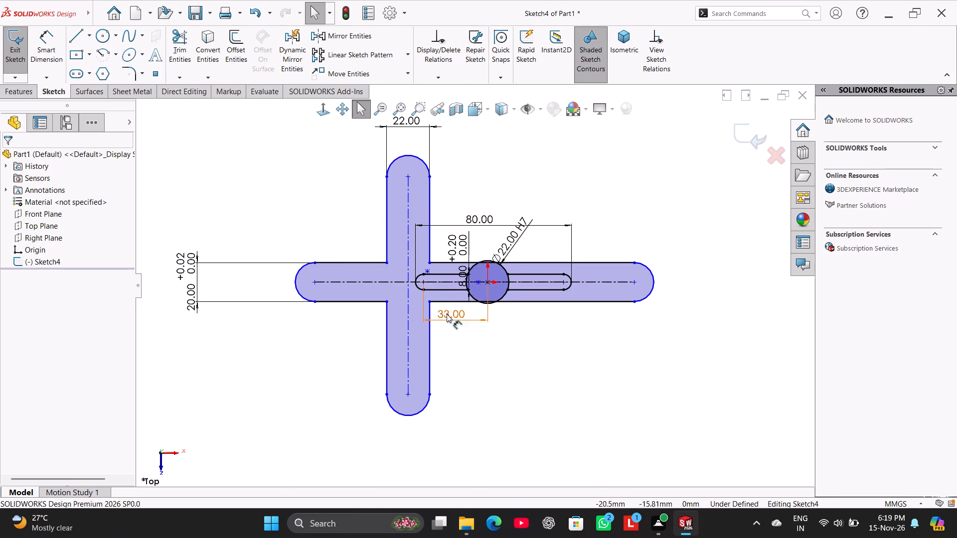
Delete the two stray sketch points, one above the slot's left end and one beside the circle's center.
left_click_drag(429, 271, 473, 204)
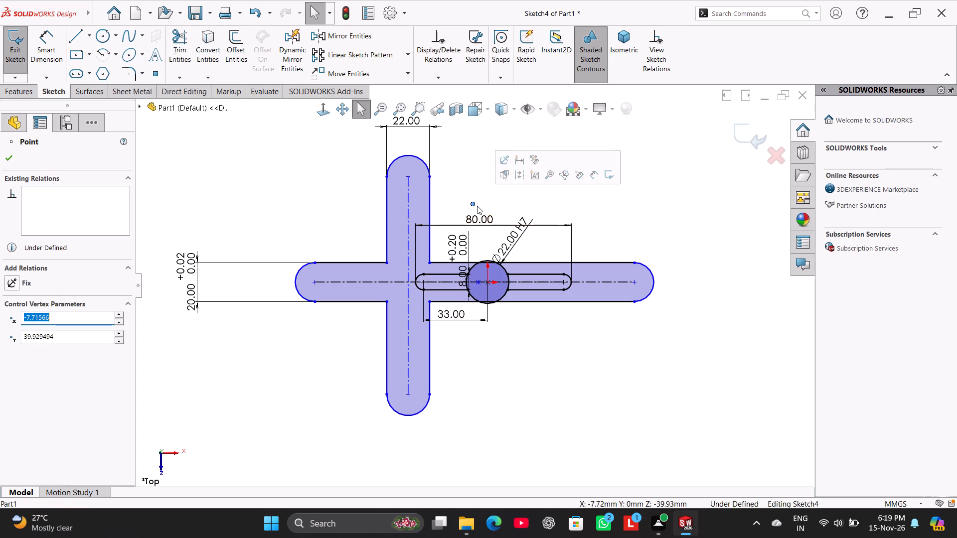
right_click(474, 202)
left_click(511, 332)
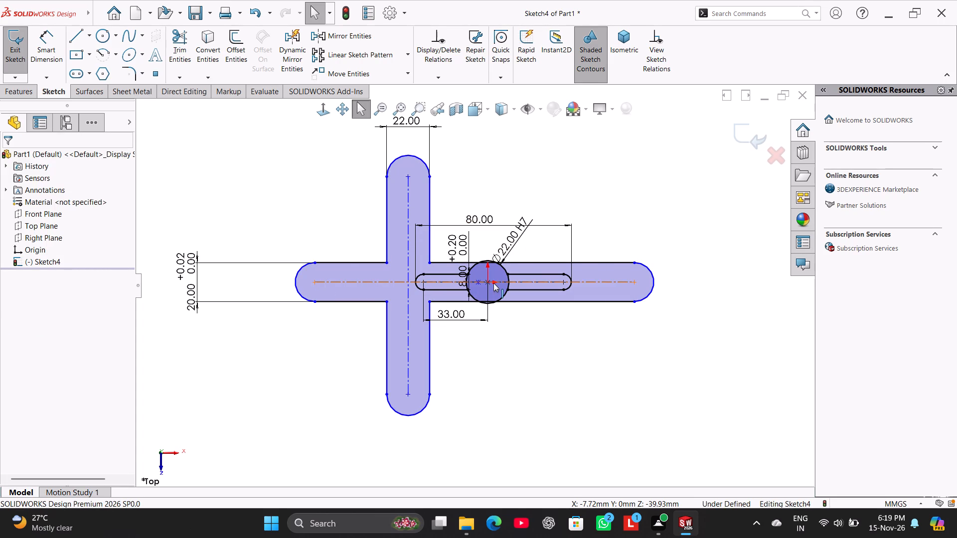
left_click_drag(479, 282, 487, 283)
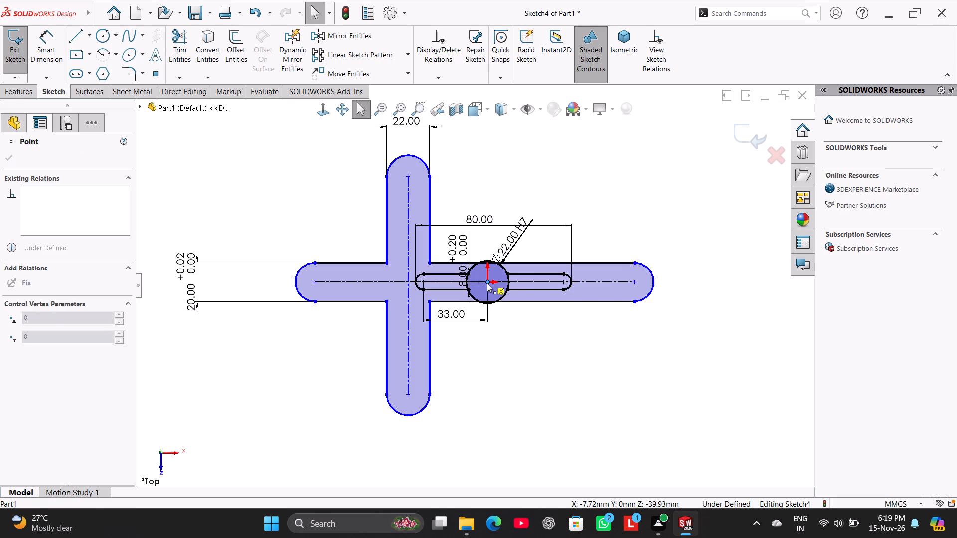
left_click_drag(487, 283, 635, 283)
left_click_drag(635, 283, 634, 223)
right_click(633, 222)
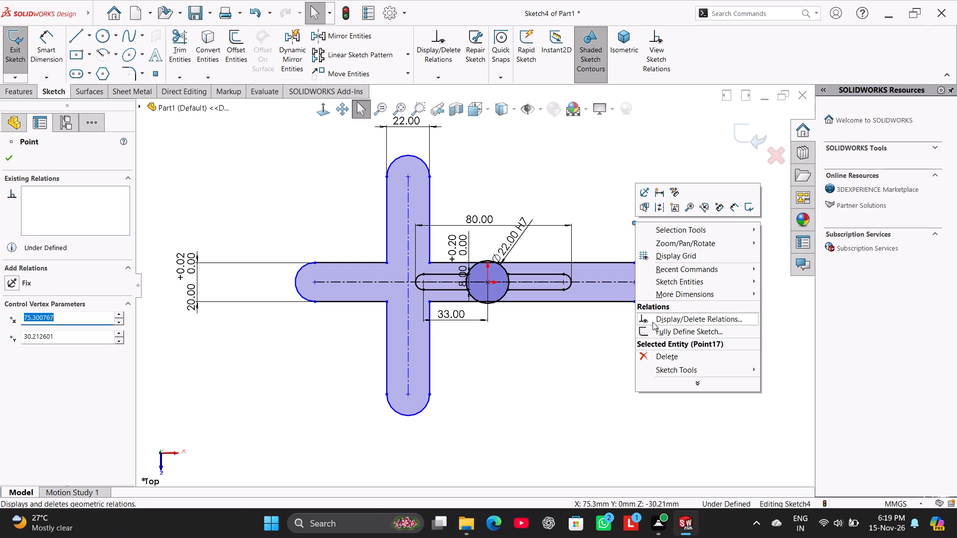
left_click(664, 355)
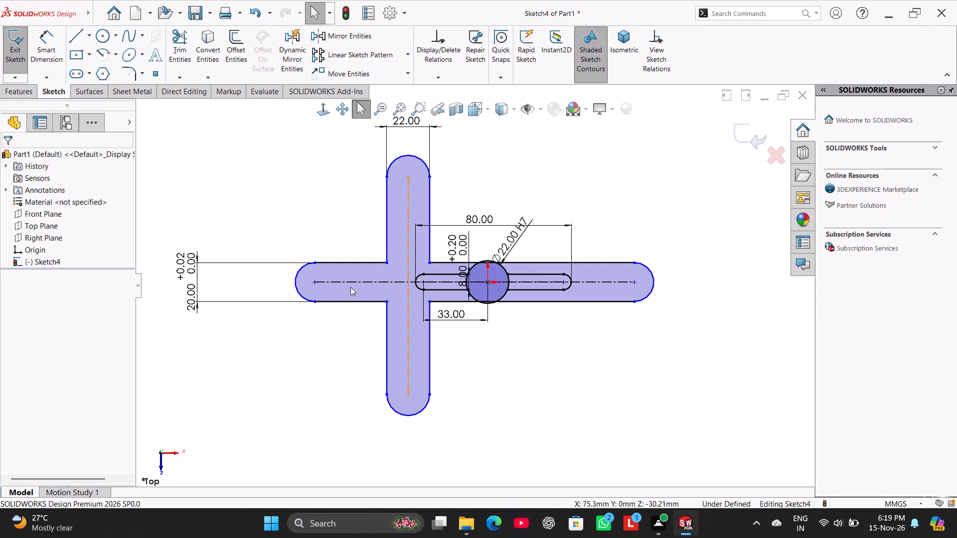
Bring the outline's left end arc inward and dimension the gap from its outer edge to the slot's left end as 27.66 mm.
left_click_drag(315, 279, 370, 287)
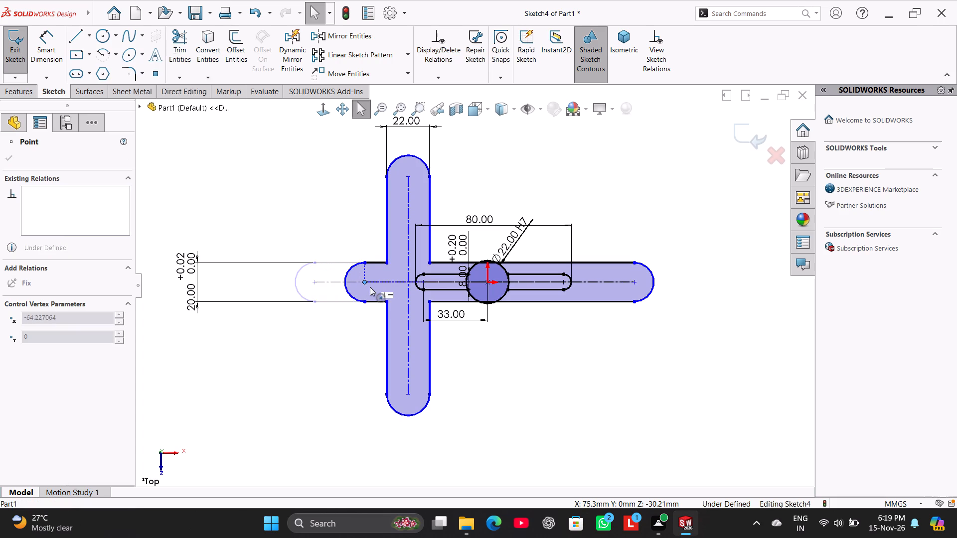
left_click_drag(370, 287, 343, 288)
left_click(333, 330)
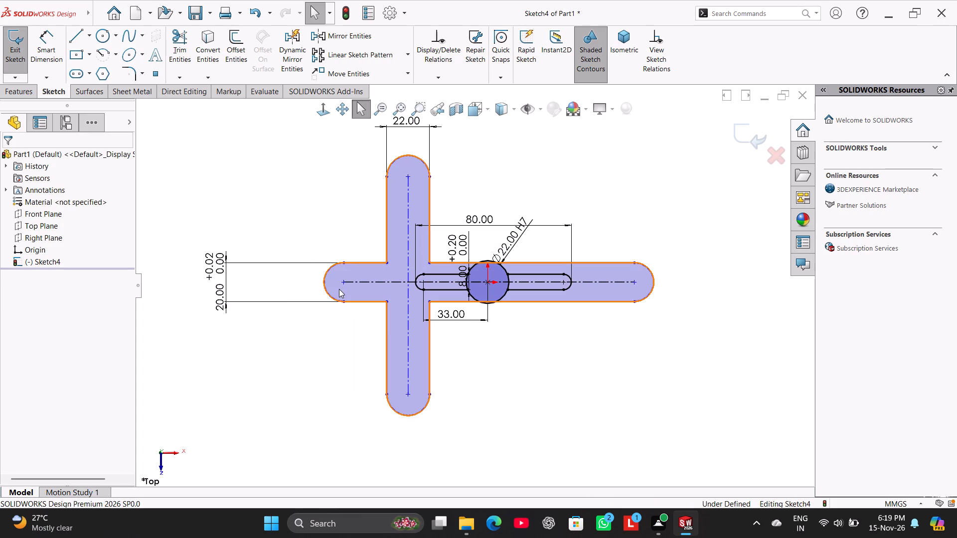
left_click_drag(44, 56, 50, 62)
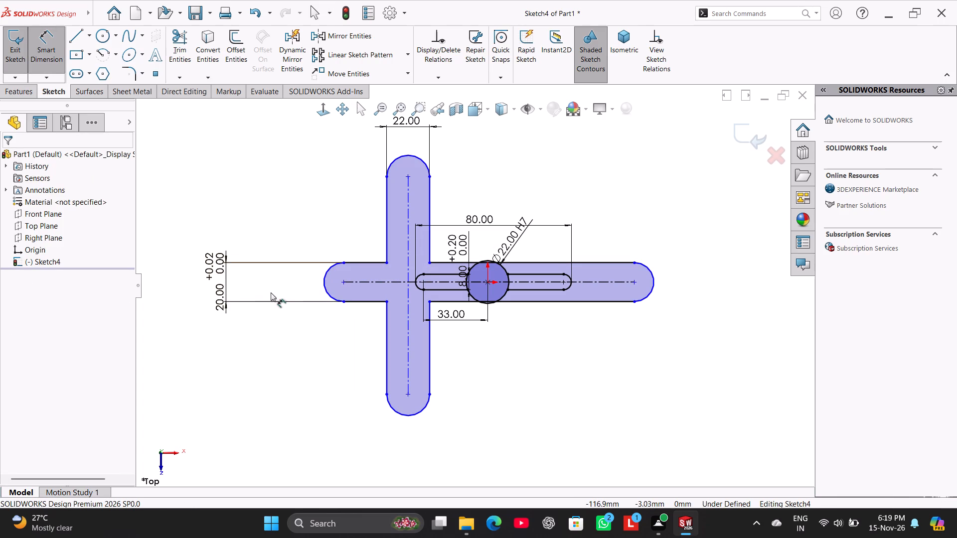
left_click(323, 287, "shift")
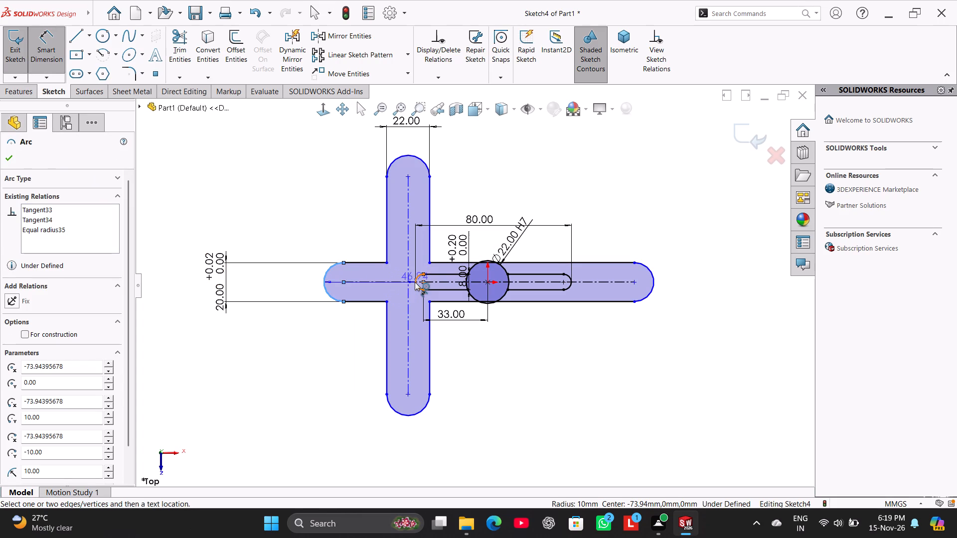
left_click(415, 282, "shift")
left_click(370, 228)
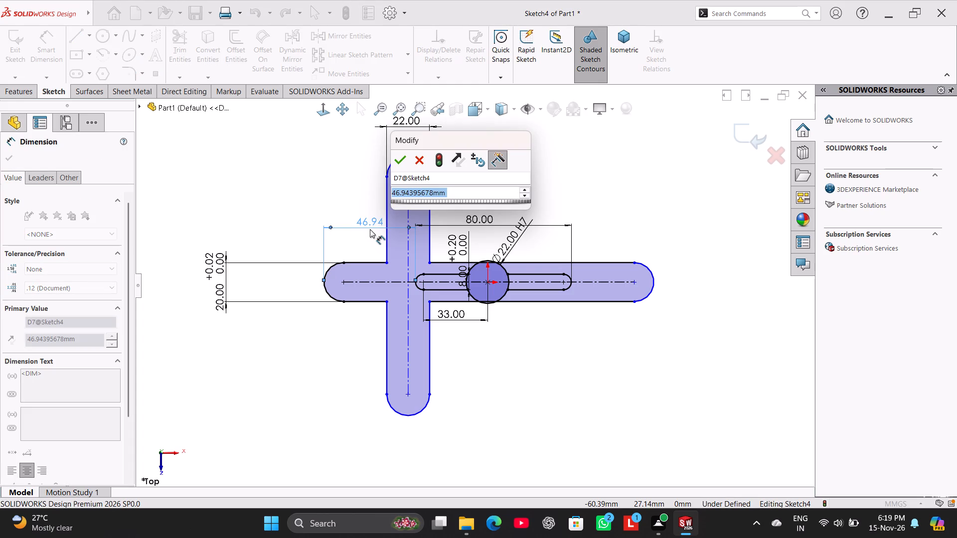
type("27.66")
key("Return")
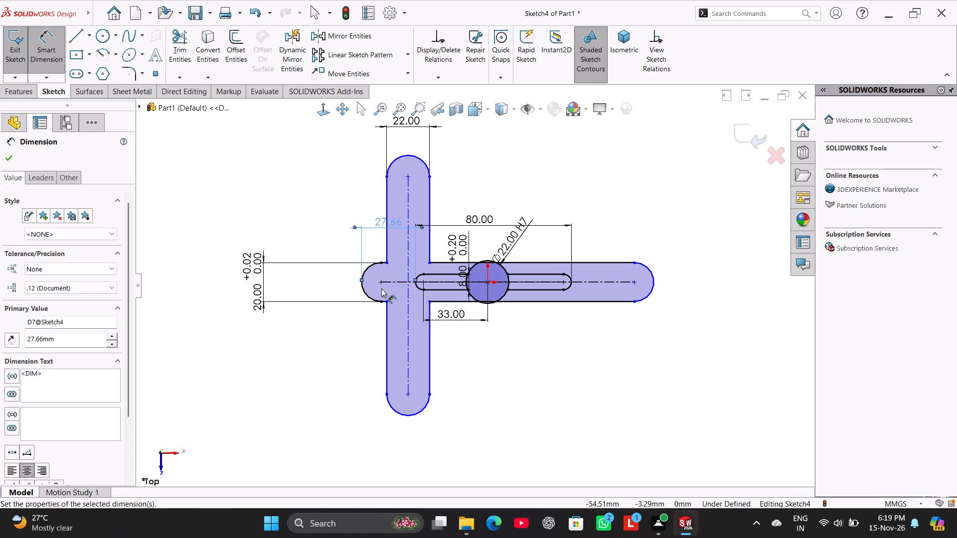
right_click(517, 155)
left_click(554, 186)
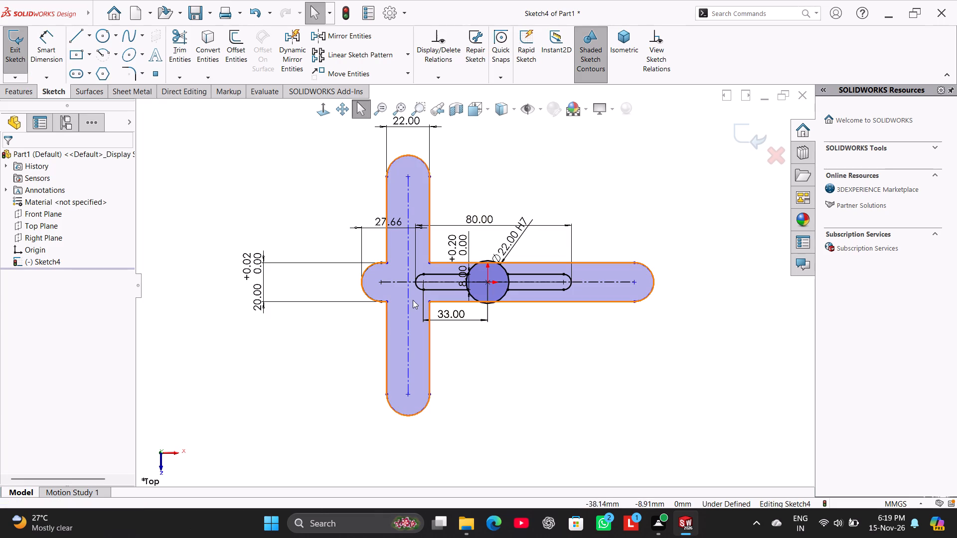
Shift the vertical arm toward the circle until its left edge is about 41 mm left of the origin.
scroll(423, 273, "down", 3)
scroll(427, 262, "up", 2)
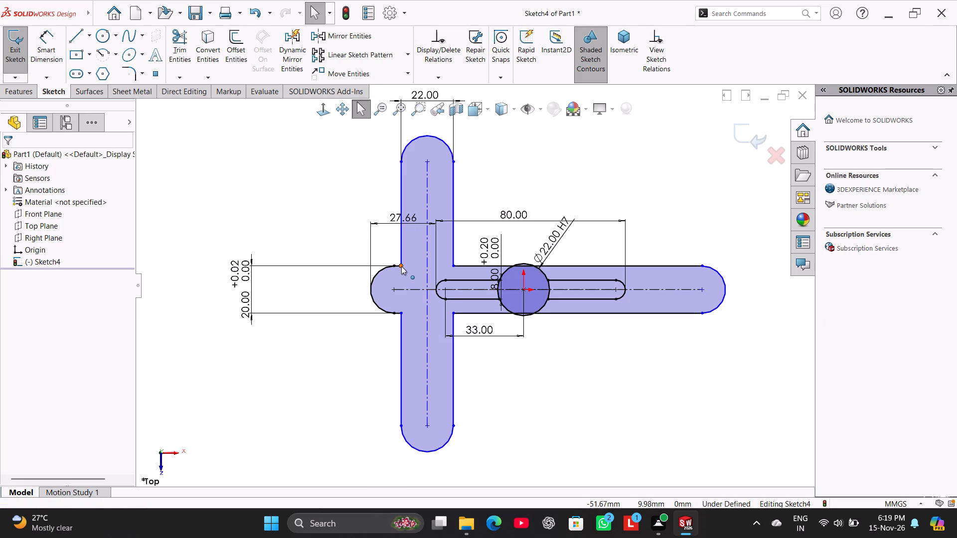
left_click_drag(401, 266, 424, 270)
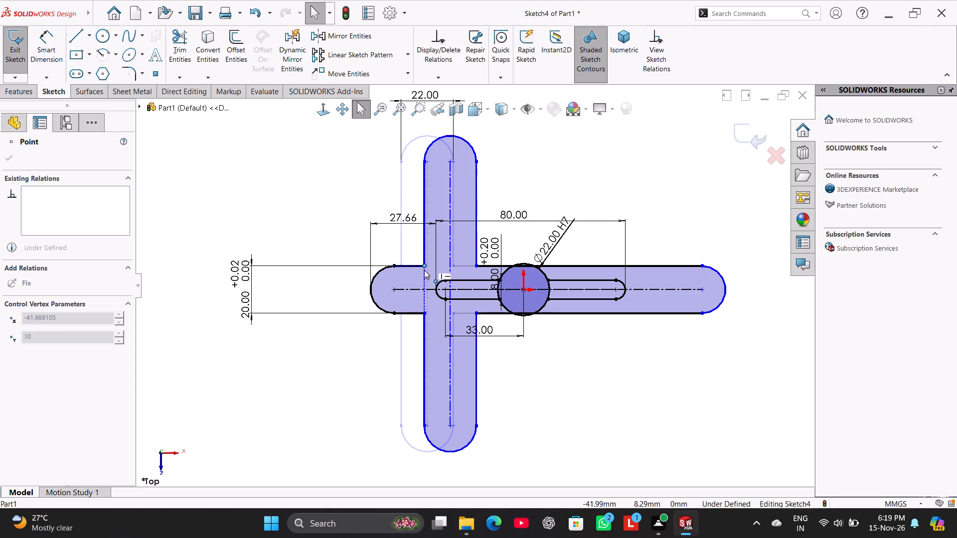
left_click_drag(424, 270, 427, 269)
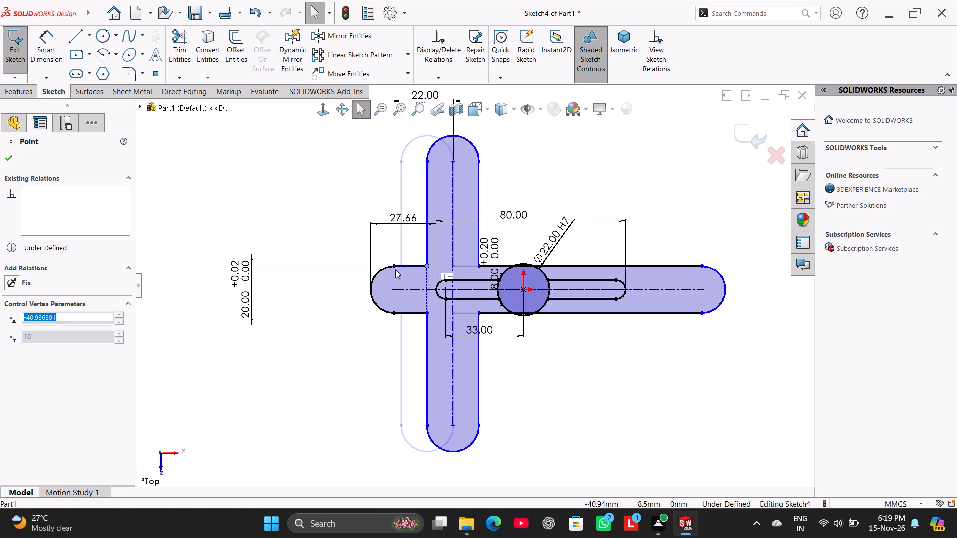
left_click(233, 183)
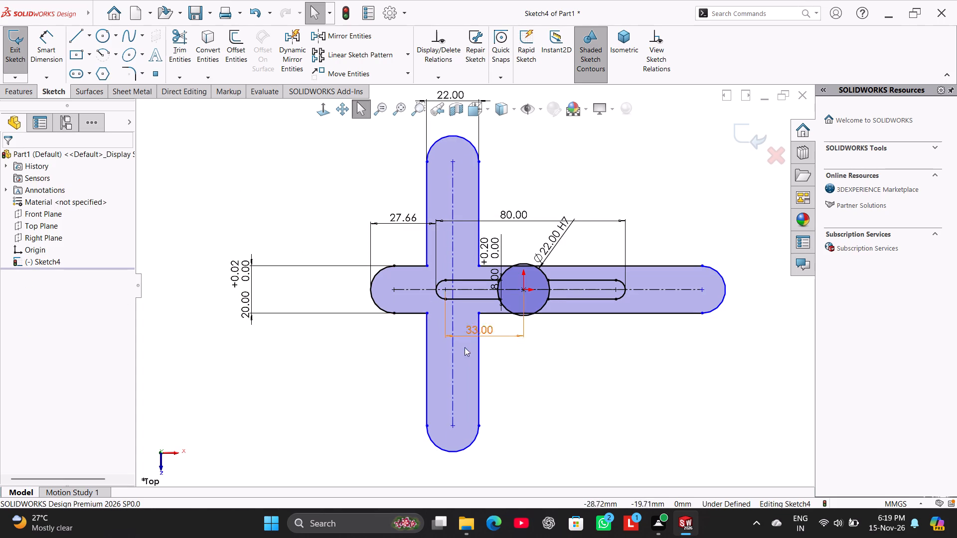
Shorten the vertical arm, placing its end arc centers about 30 mm below and 32 mm above the origin, about 27 mm to its left.
left_click_drag(452, 424, 461, 360)
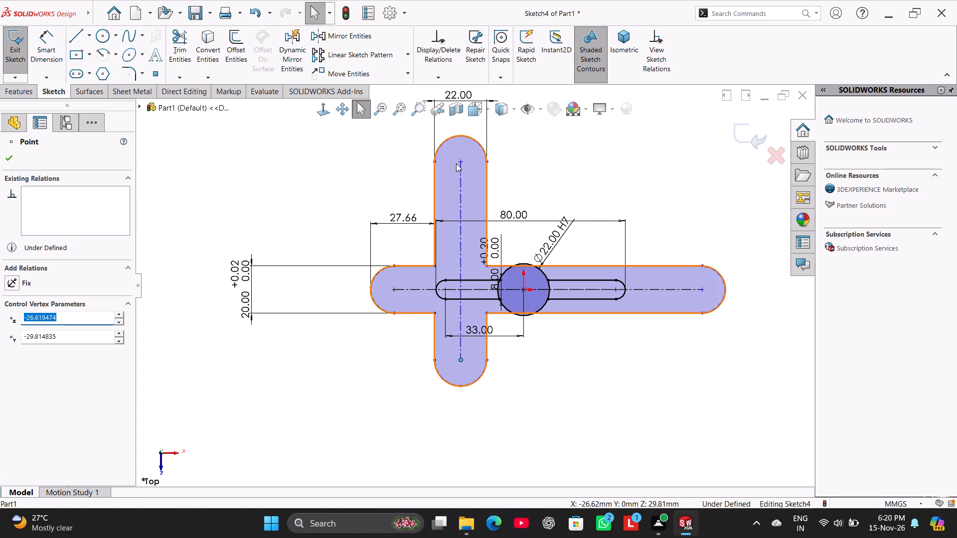
left_click_drag(460, 162, 460, 214)
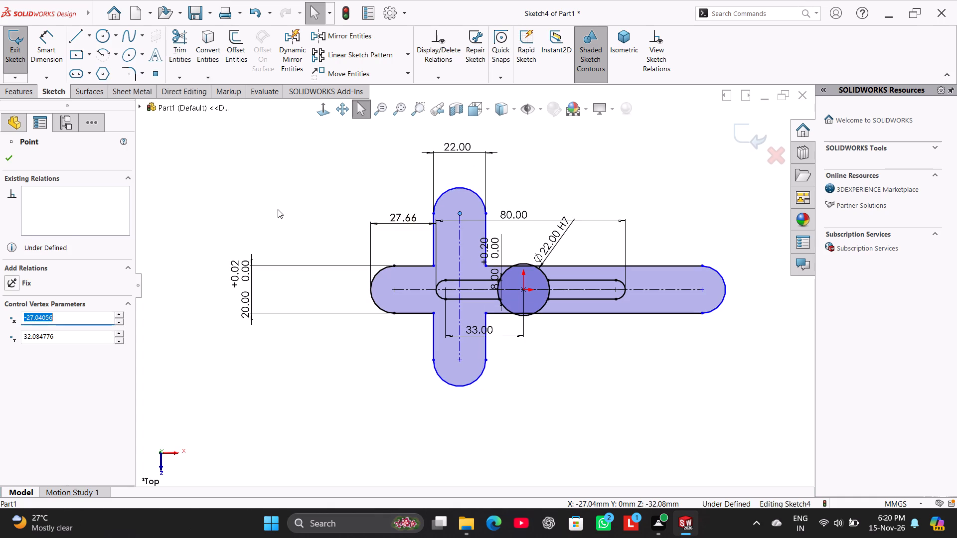
left_click(278, 207)
Shorten the horizontal arm by moving its right end arc's center inward to just beyond the slot's right end.
left_click_drag(702, 288, 692, 288)
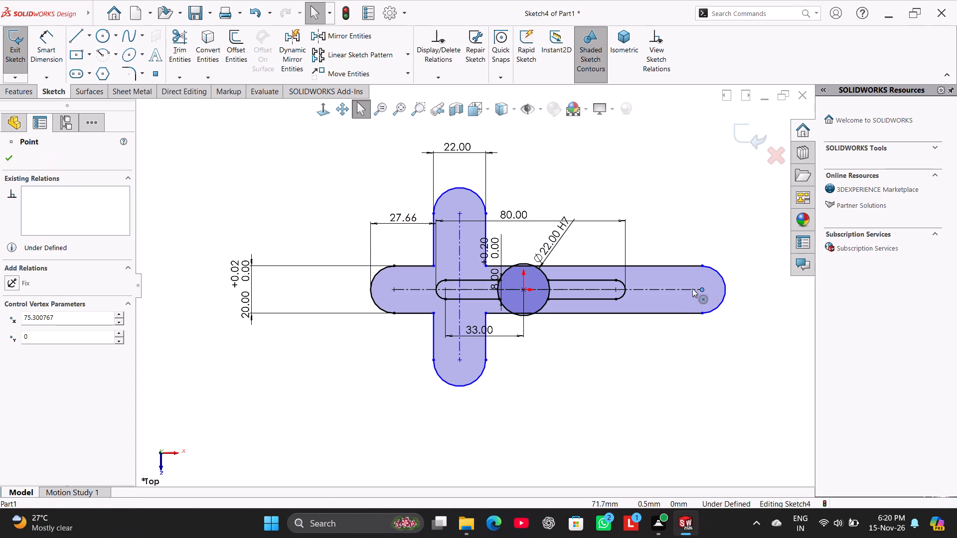
left_click_drag(692, 288, 647, 290)
left_click(657, 208)
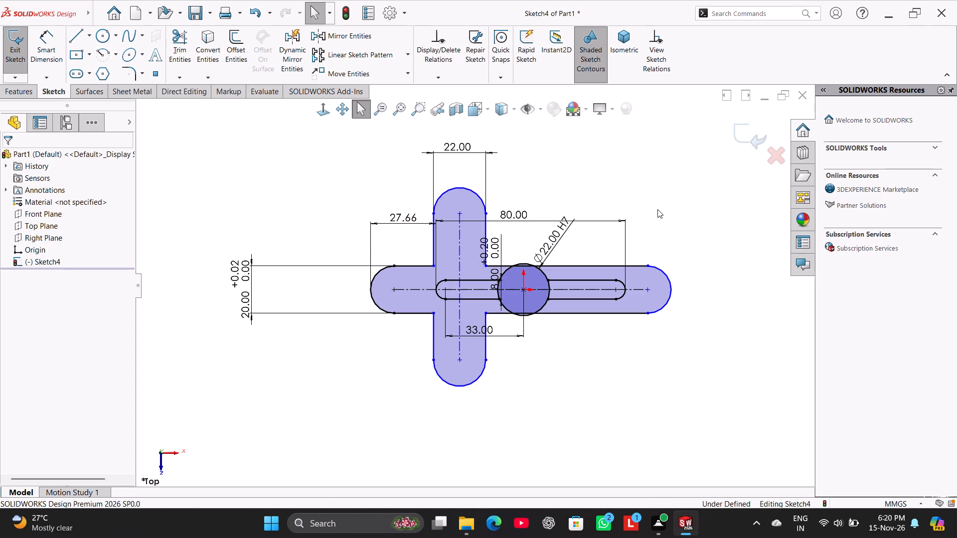
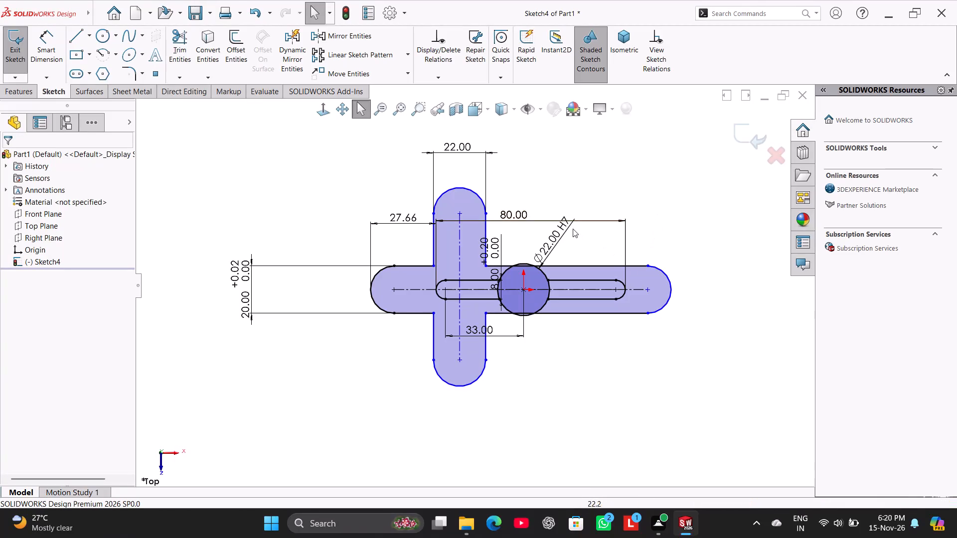
Shorten the vertical arm further, placing its end arc centers about 22 mm above and 24 mm below the origin.
left_click(362, 188)
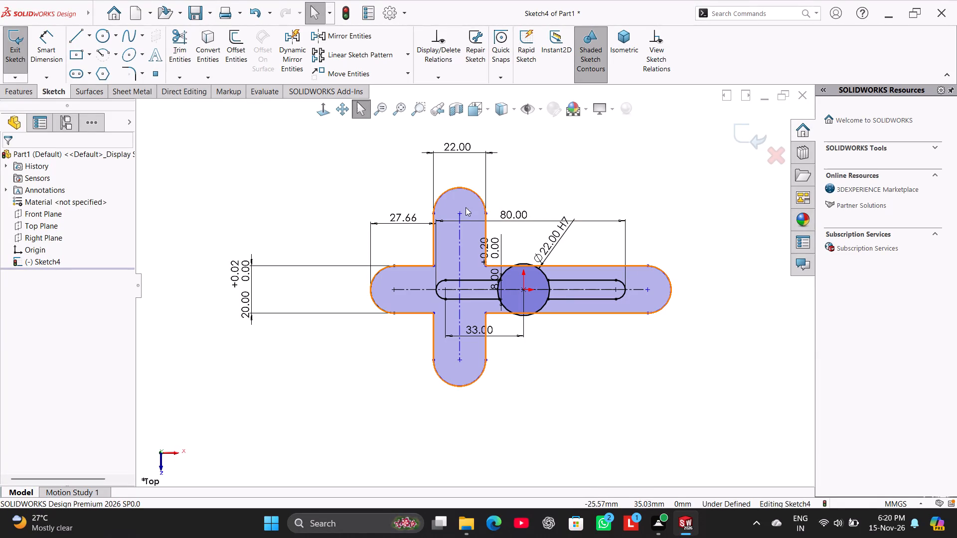
left_click_drag(460, 214, 457, 237)
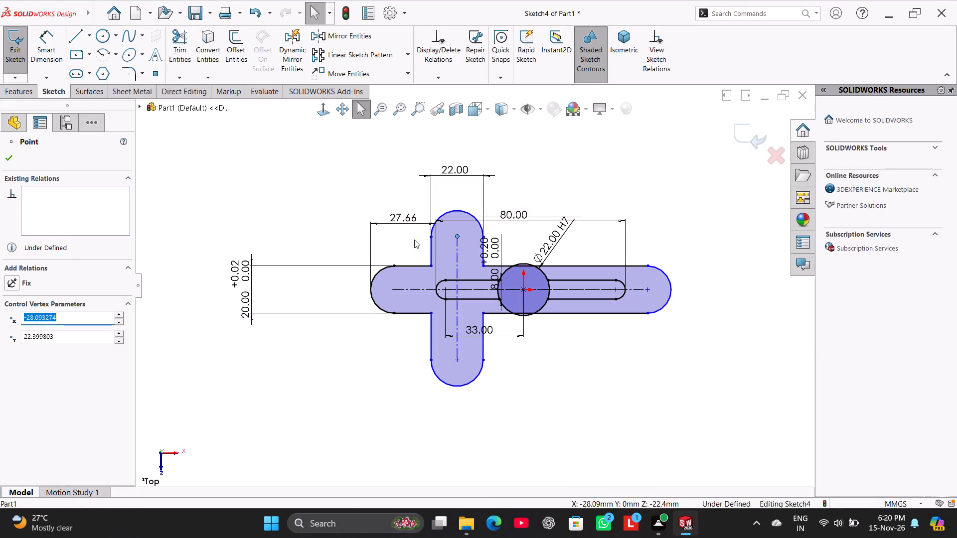
left_click(285, 187)
left_click_drag(458, 361, 459, 347)
left_click(241, 237)
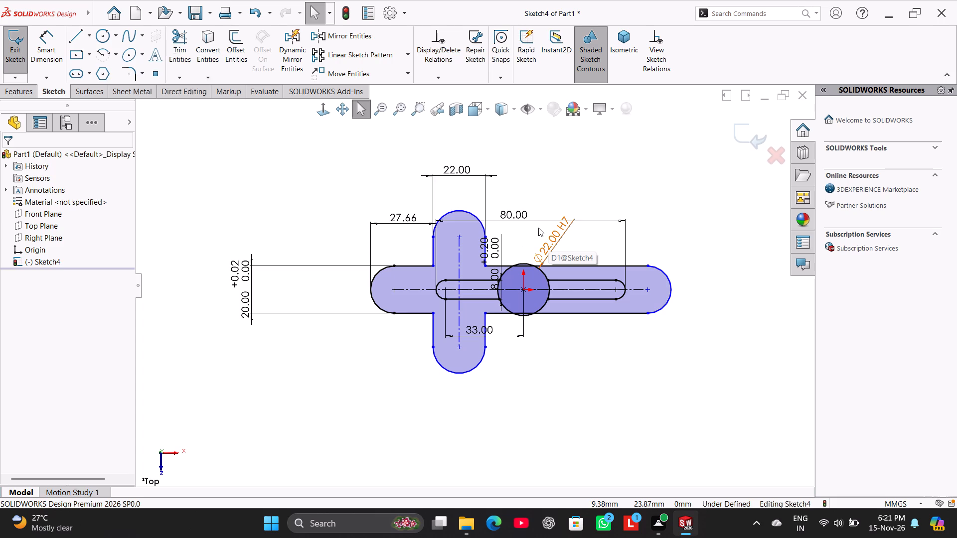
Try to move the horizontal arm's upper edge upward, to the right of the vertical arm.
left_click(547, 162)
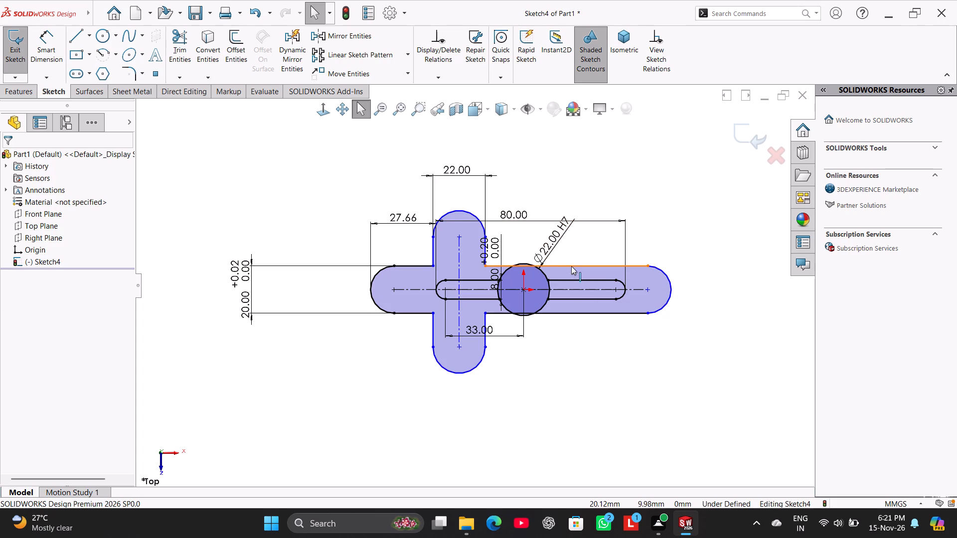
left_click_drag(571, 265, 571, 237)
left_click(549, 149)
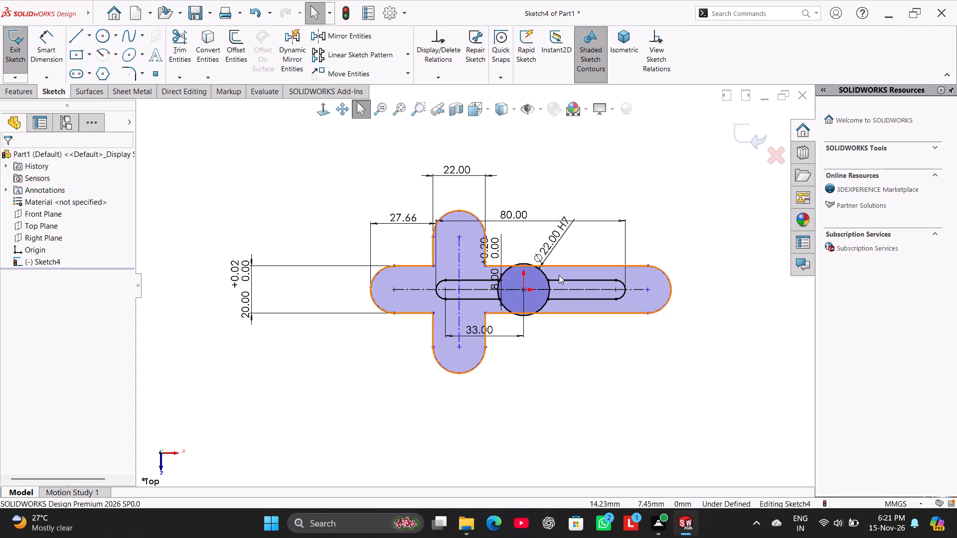
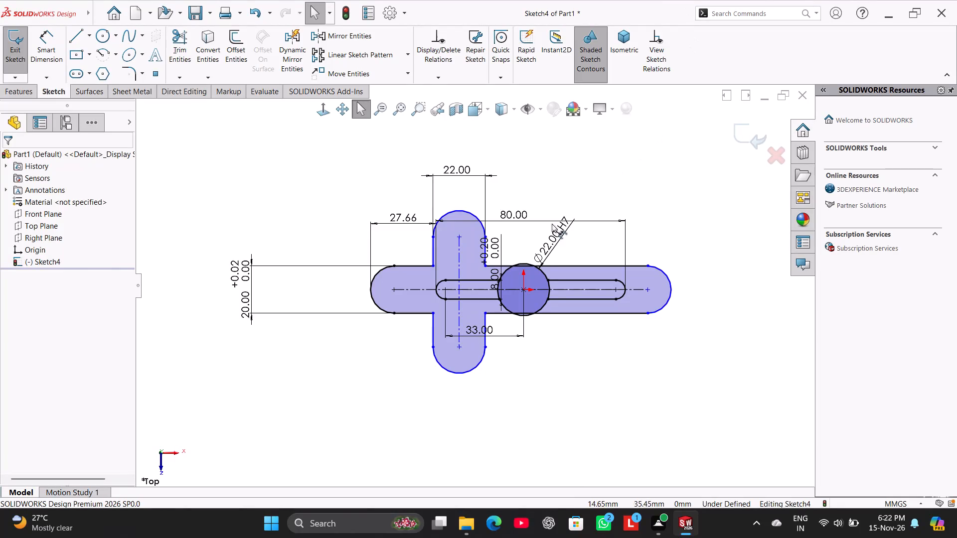
Delete the circle's 22 mm H7 diameter dimension.
right_click(556, 249)
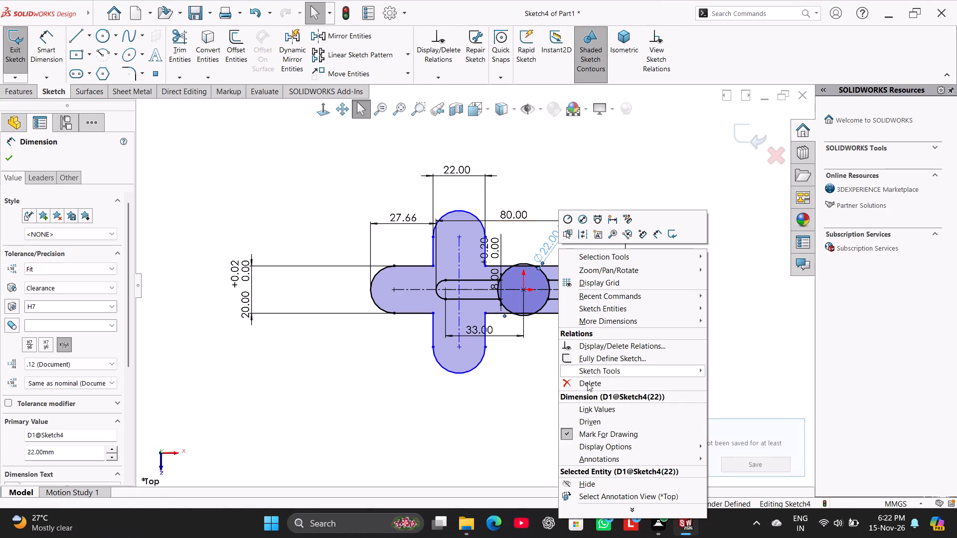
left_click(587, 383)
Dimension the circle's diameter again and set it to 20 mm without a tolerance.
left_click(35, 52)
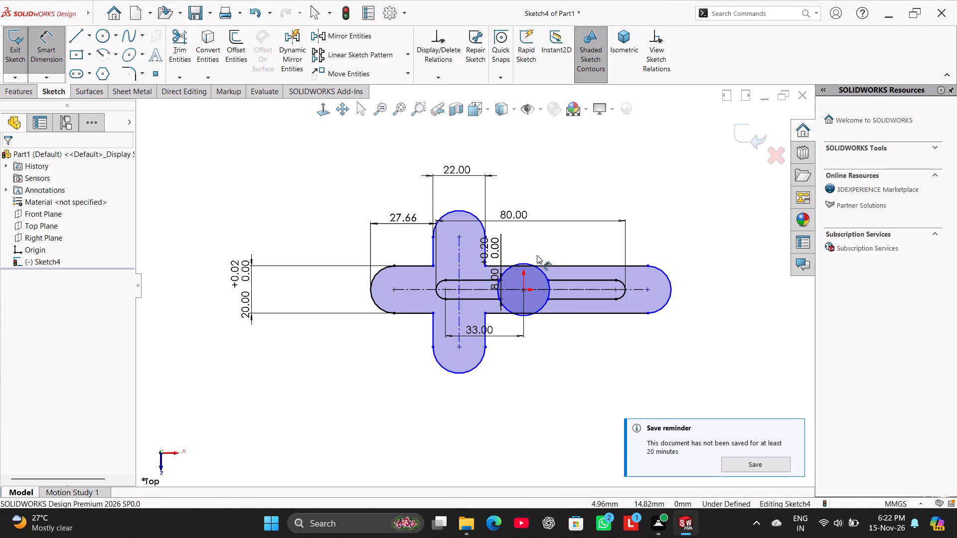
left_click(546, 272)
left_click(563, 239)
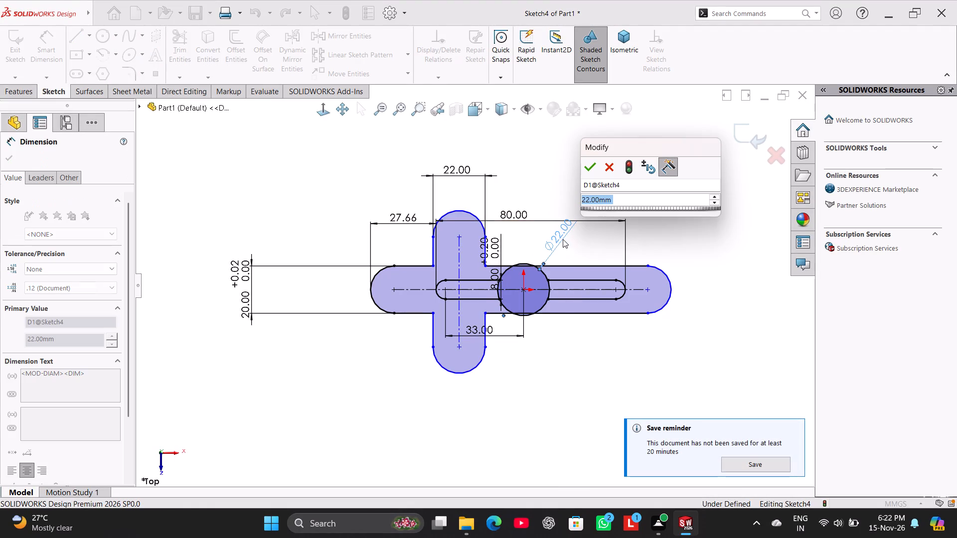
type("21")
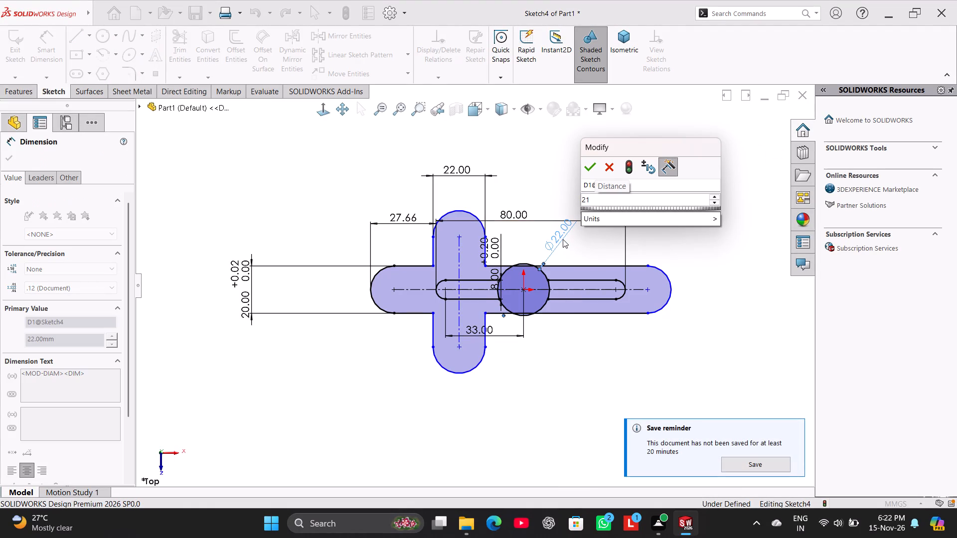
key("BackSpace")
key("0")
key("Return")
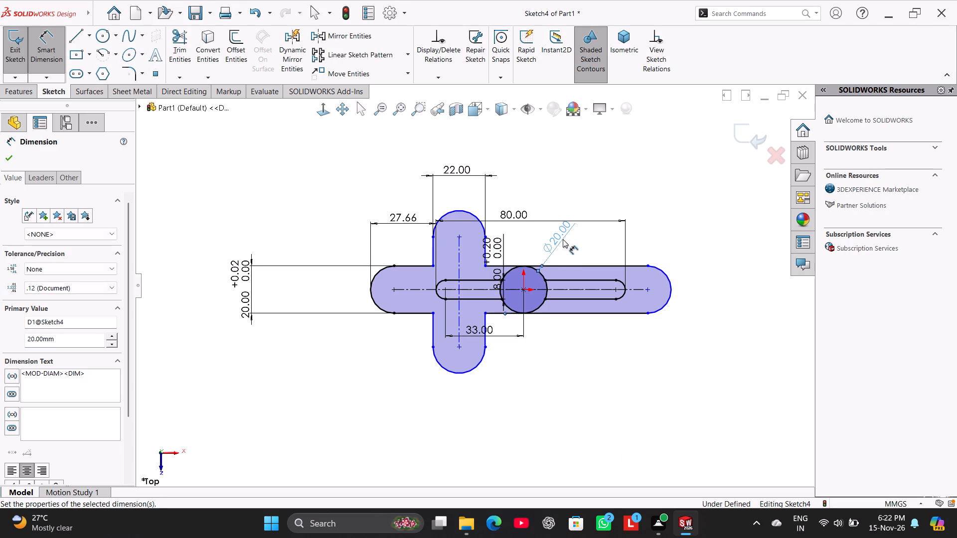
Set the circle's diameter to 19 mm.
double_click(563, 239)
type("19")
key("Return")
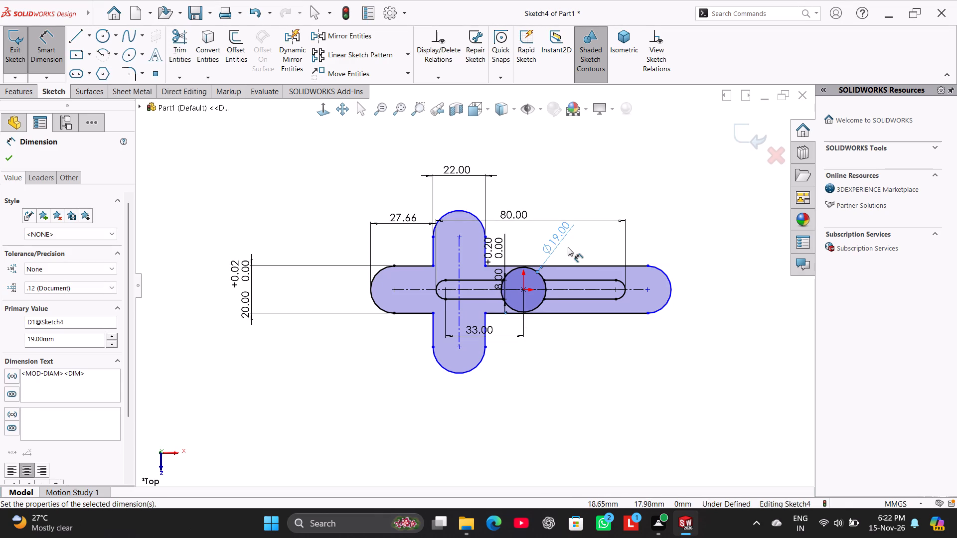
right_click(594, 178)
left_click(638, 210)
left_click(587, 147)
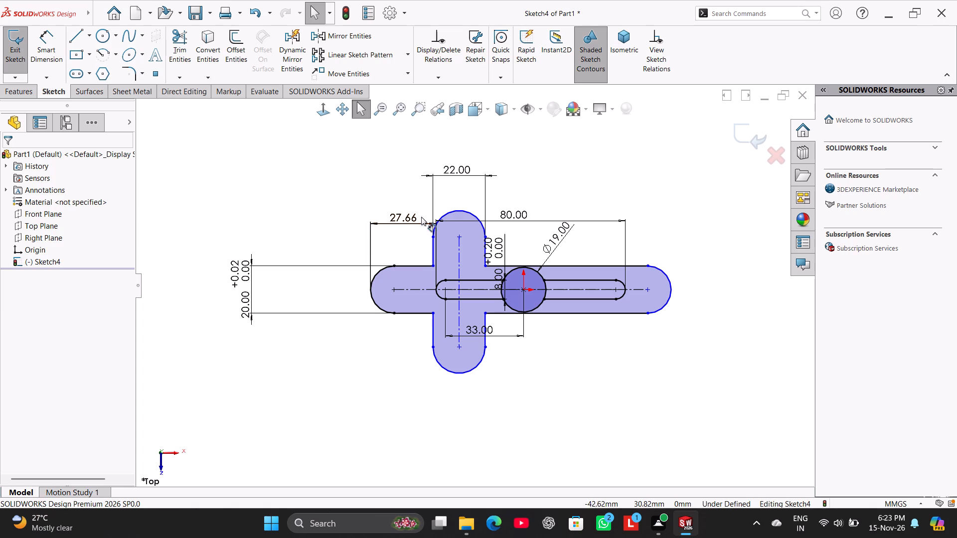
Sketch five connected lines above the horizontal arm: about 11 mm up, angled, 56 mm across, angled down, 17 mm down to its upper edge.
left_click(79, 38)
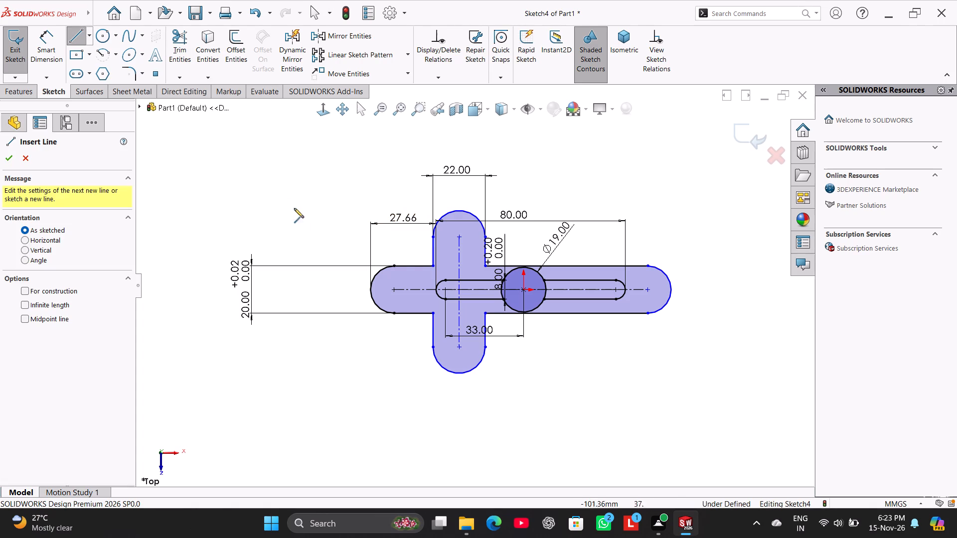
scroll(455, 264, "down", 3)
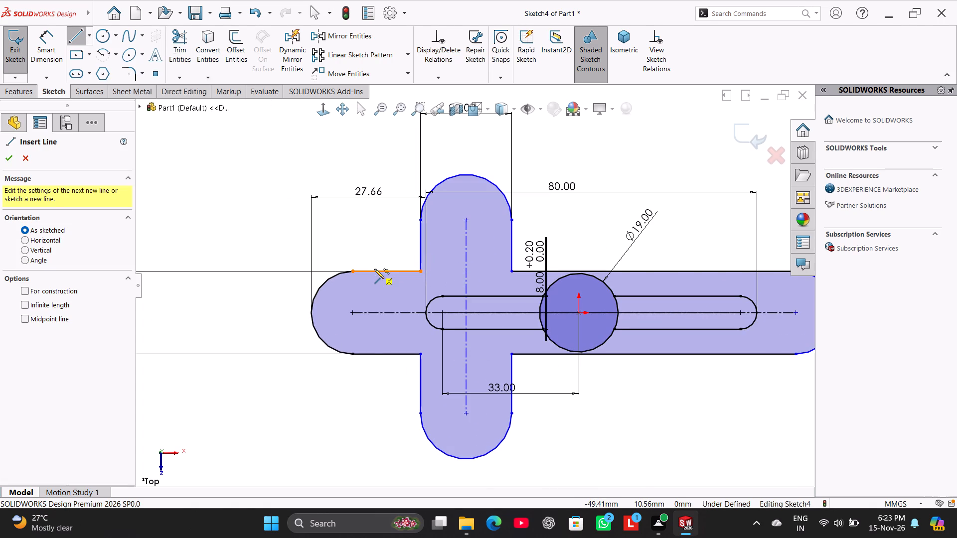
left_click(374, 269)
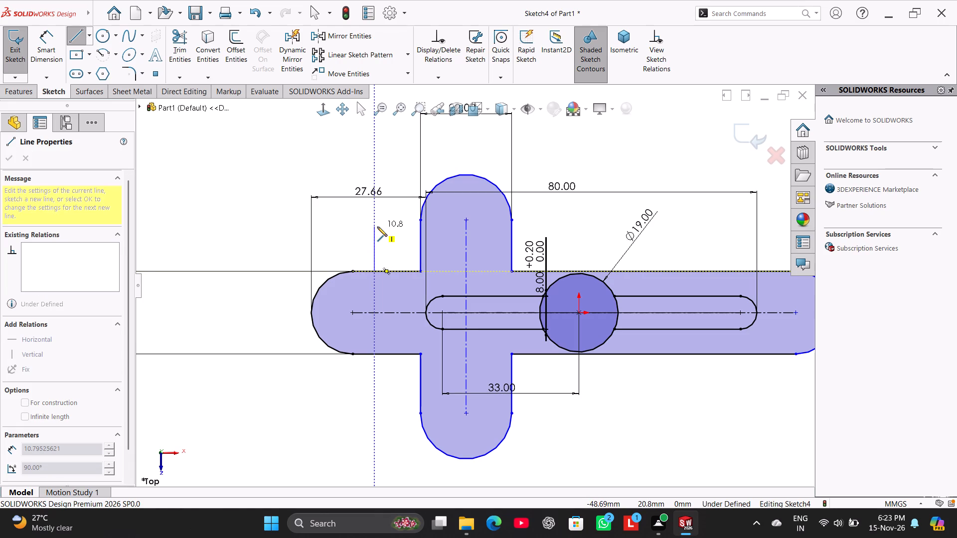
left_click(377, 227)
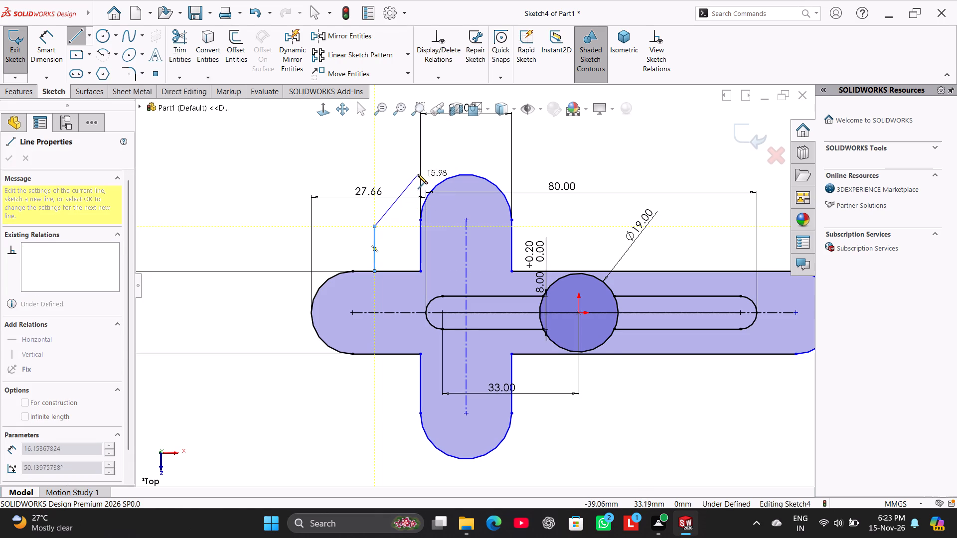
left_click(419, 174)
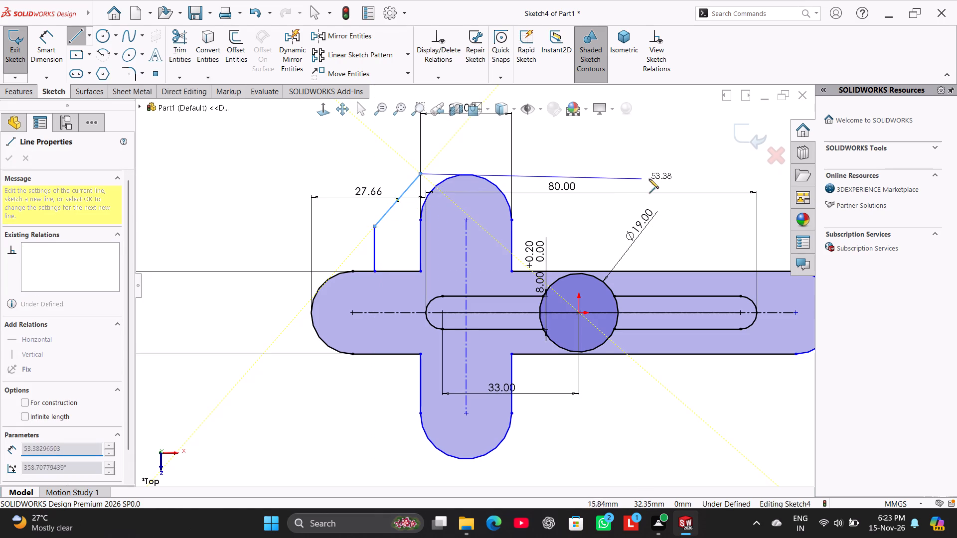
left_click(653, 174)
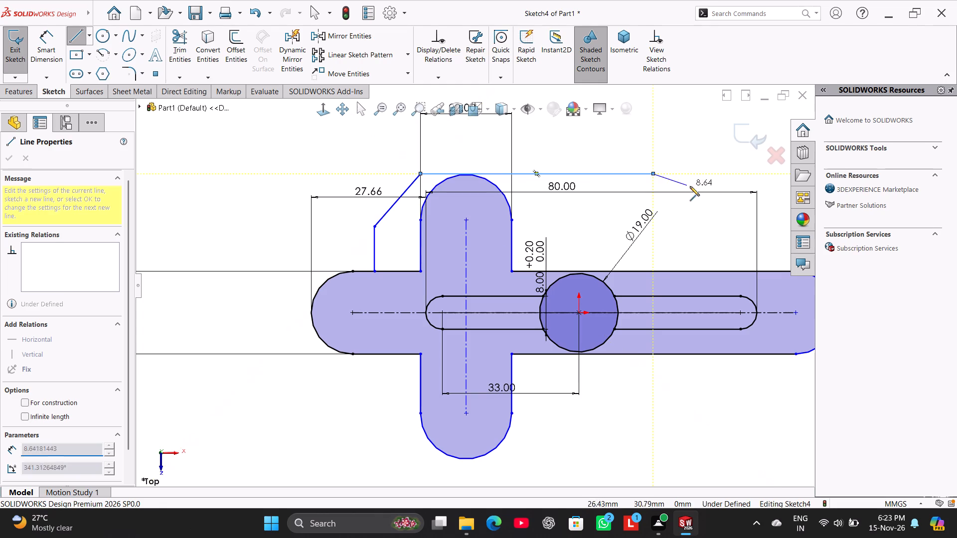
left_click(711, 201)
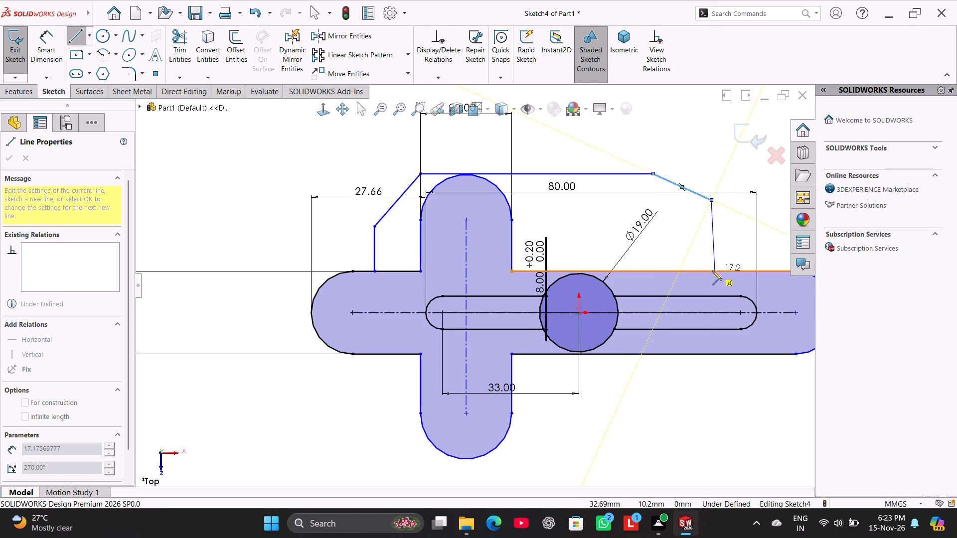
left_click(709, 270)
right_click(692, 157)
left_click(708, 161)
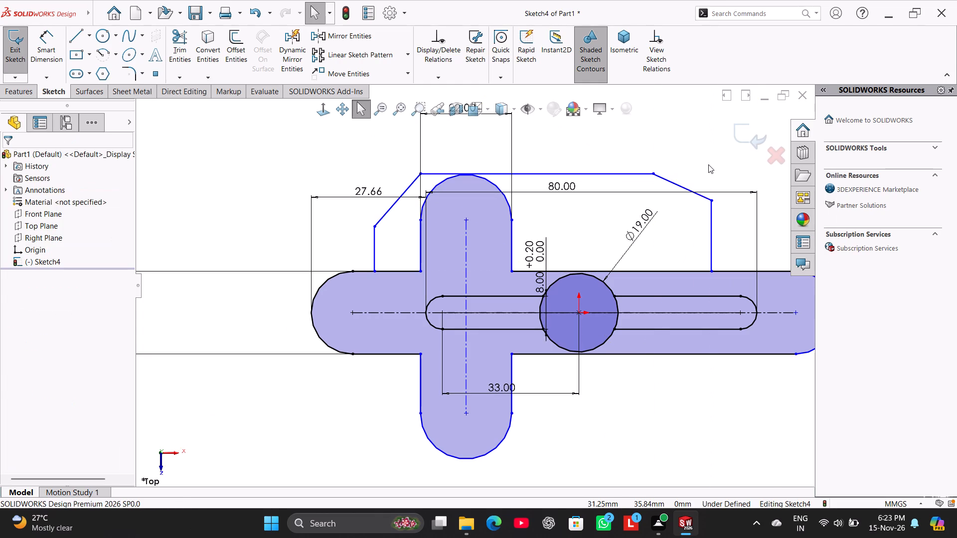
Mirror the five connected lines about the horizontal arm's centerline.
left_click(686, 187, "ctrl")
left_click(711, 221, "ctrl")
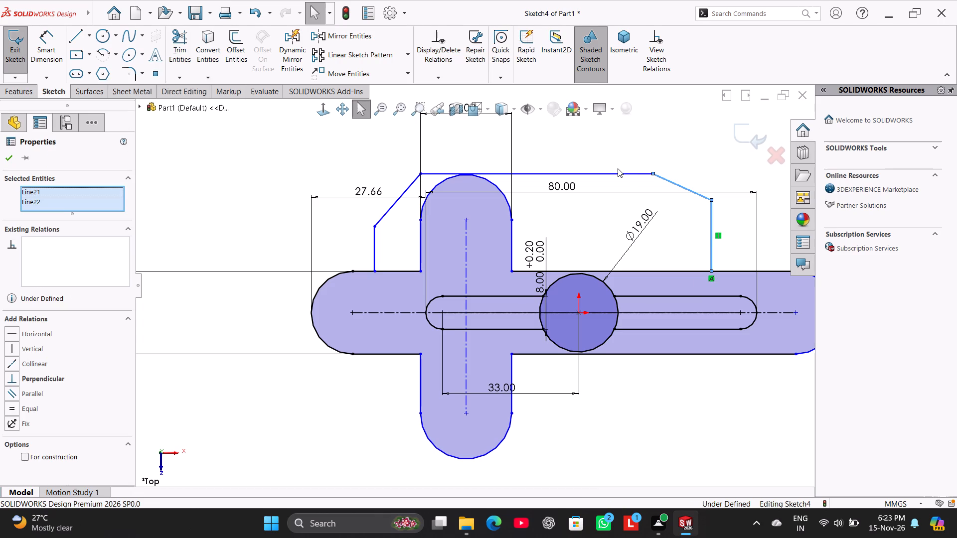
left_click(621, 172, "ctrl")
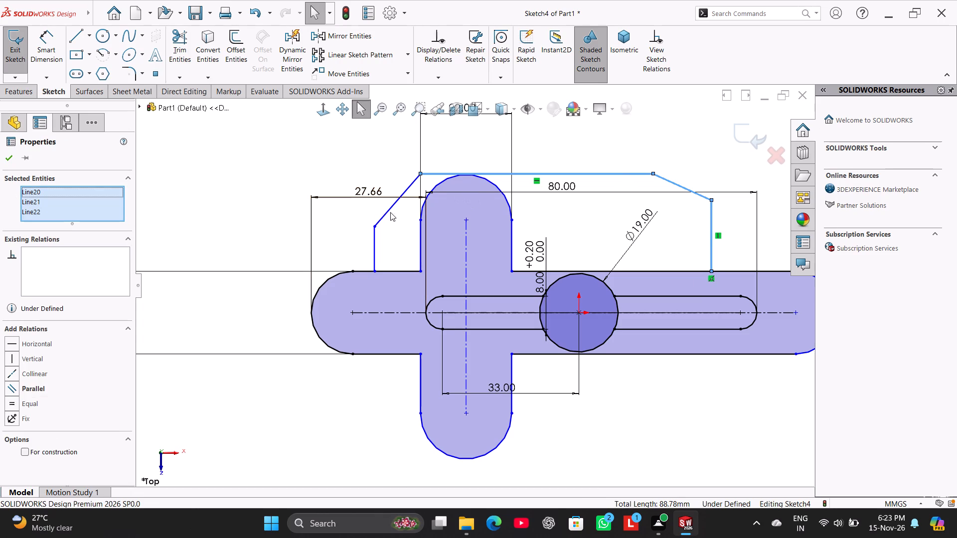
left_click_drag(386, 213, 384, 222, "ctrl")
left_click(375, 256, "ctrl")
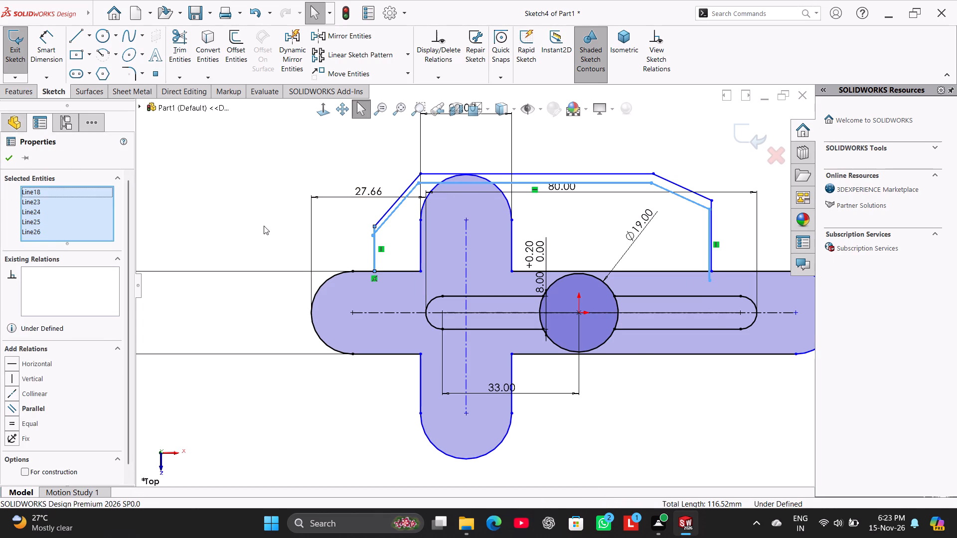
left_click(236, 168)
key("ctrl+z")
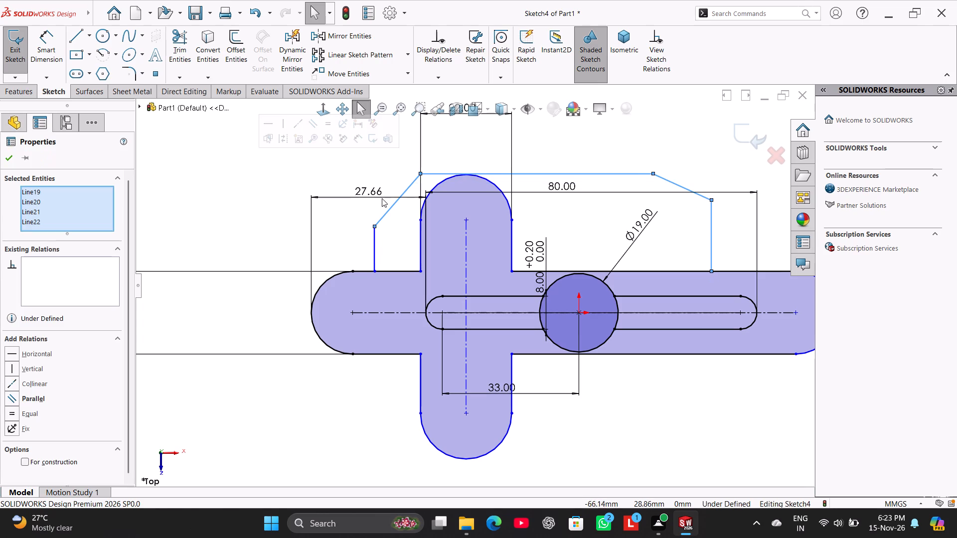
left_click(375, 246, "ctrl")
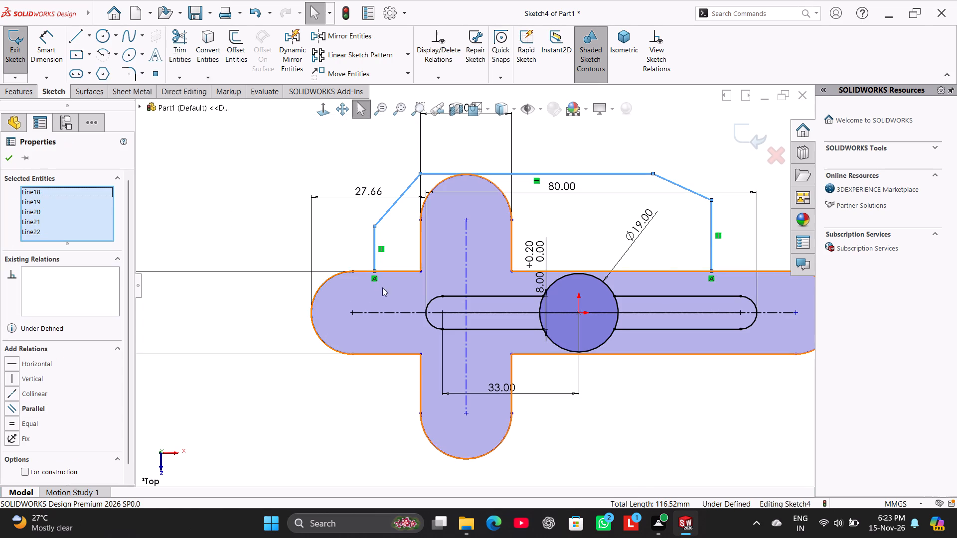
left_click(395, 312, "ctrl")
left_click(351, 39)
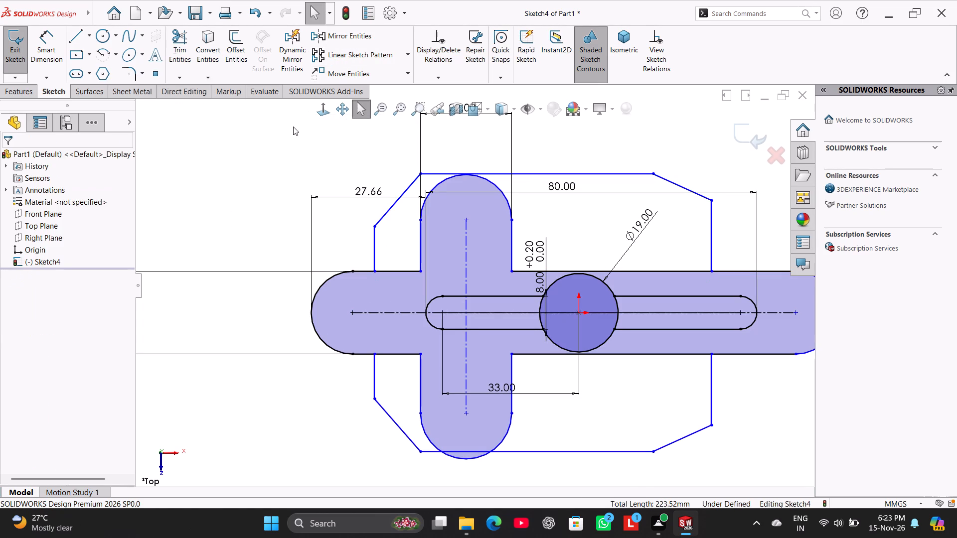
left_click(207, 137)
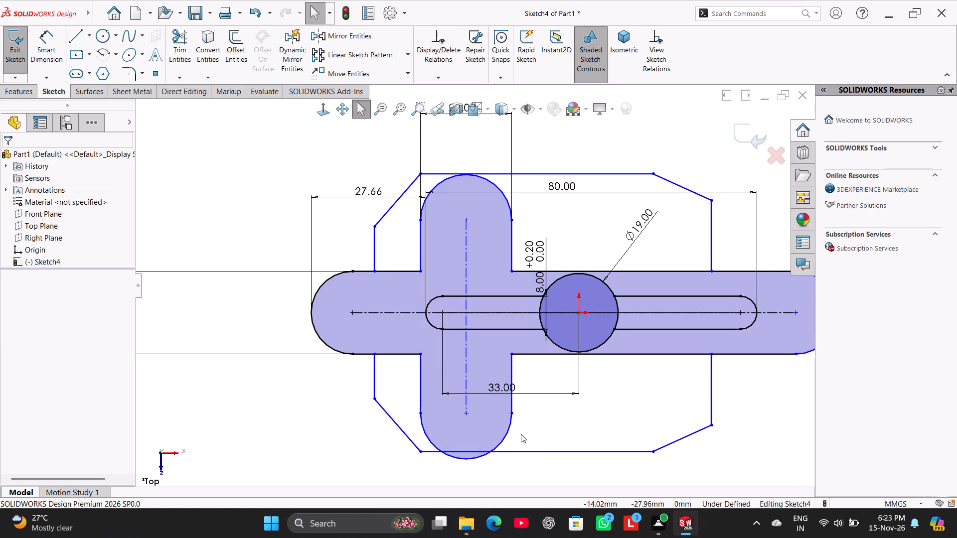
Make the mirrored outline's long lower line tangent to the vertical arm's lower end arc.
left_click(526, 452, "ctrl")
left_click(479, 458, "ctrl")
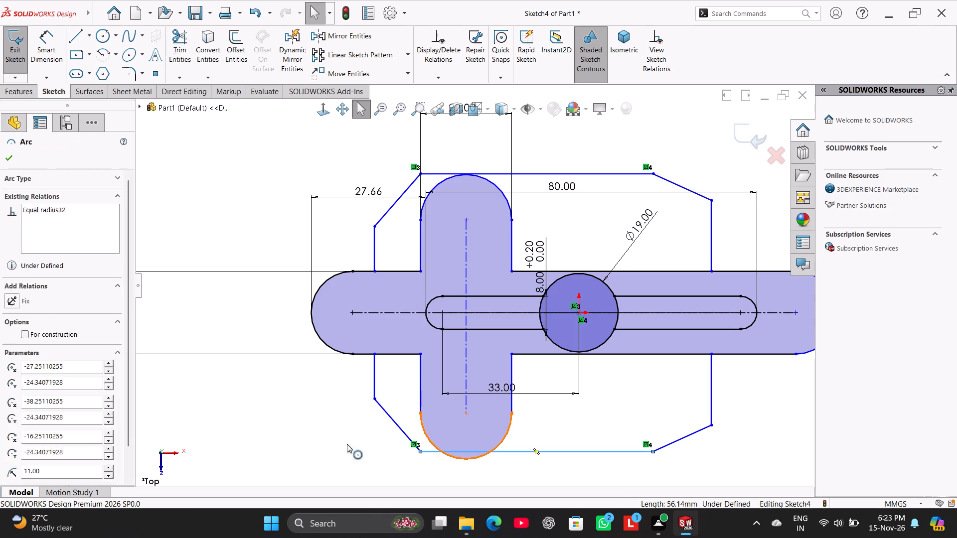
left_click(40, 331)
left_click(225, 227)
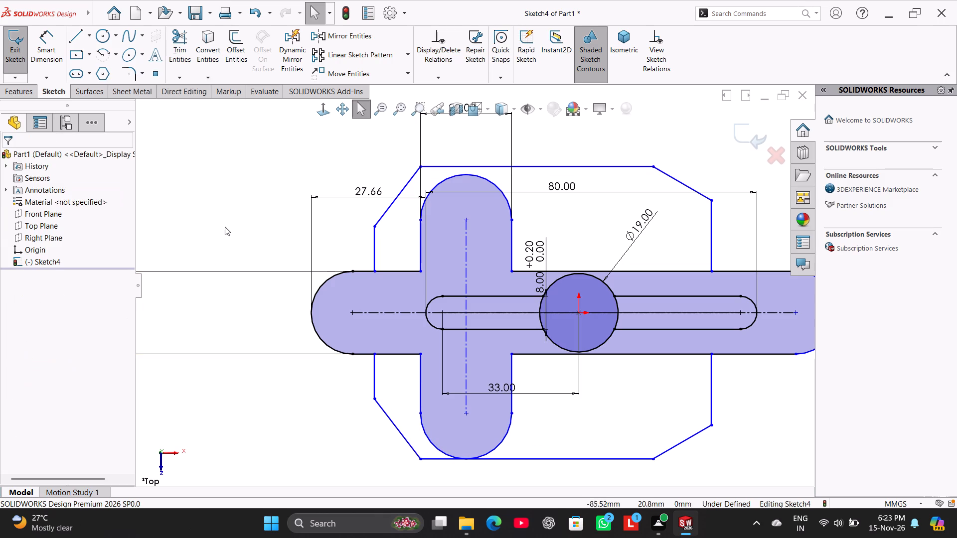
Make the outline's long upper line tangent to the vertical arm's upper end arc.
left_click(473, 163, "ctrl")
left_click(478, 165, "ctrl")
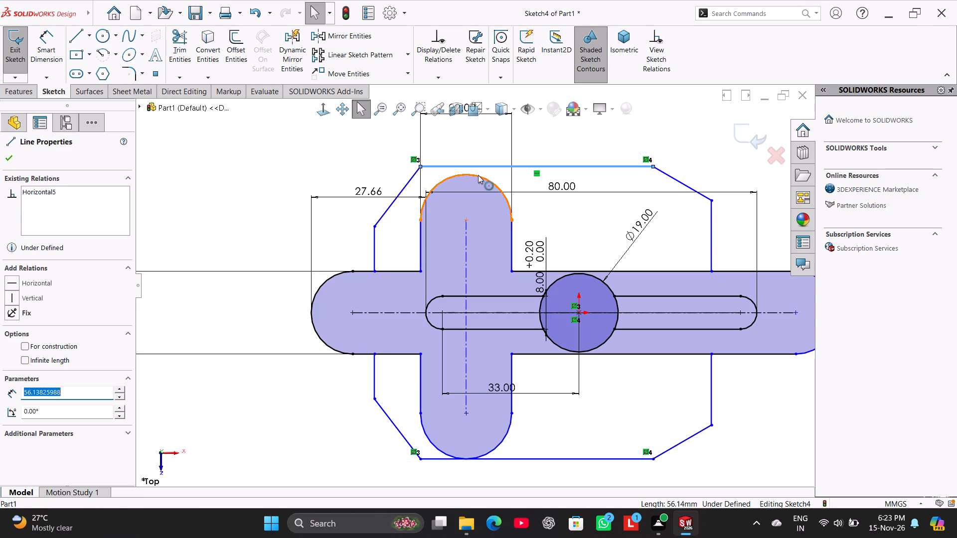
left_click(478, 175, "ctrl")
left_click(31, 335)
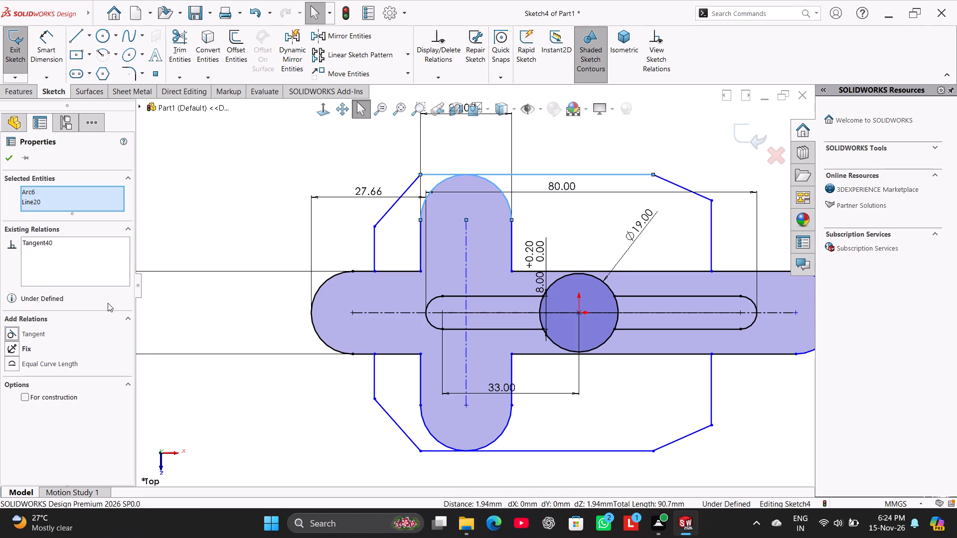
left_click(192, 229)
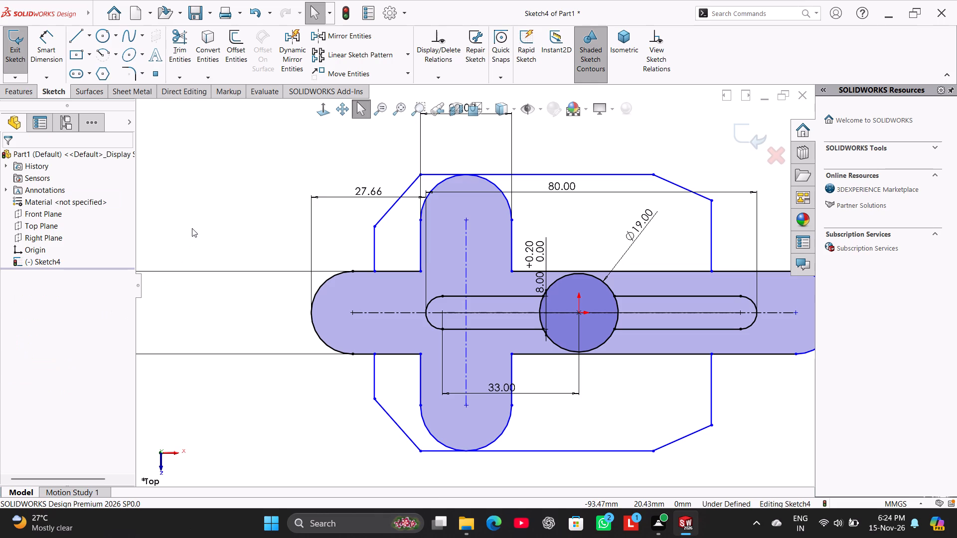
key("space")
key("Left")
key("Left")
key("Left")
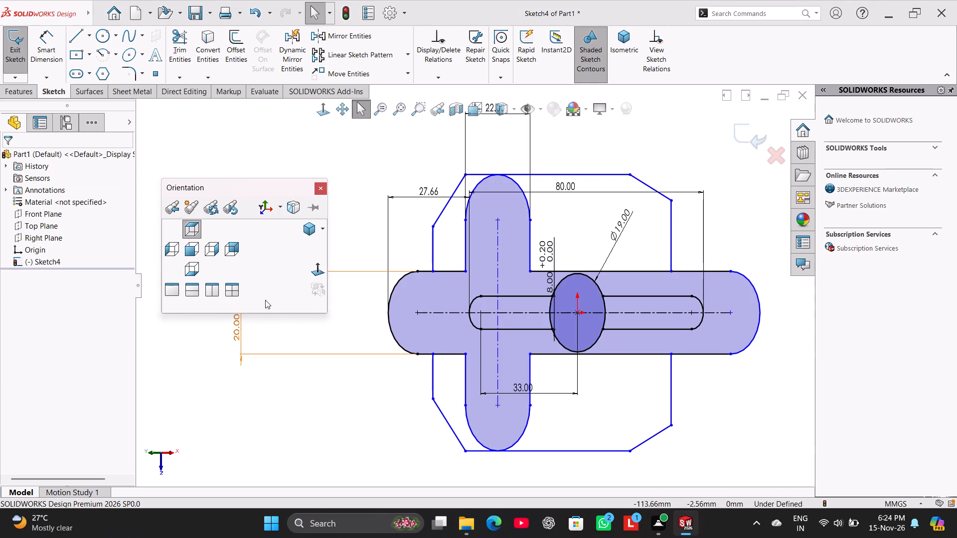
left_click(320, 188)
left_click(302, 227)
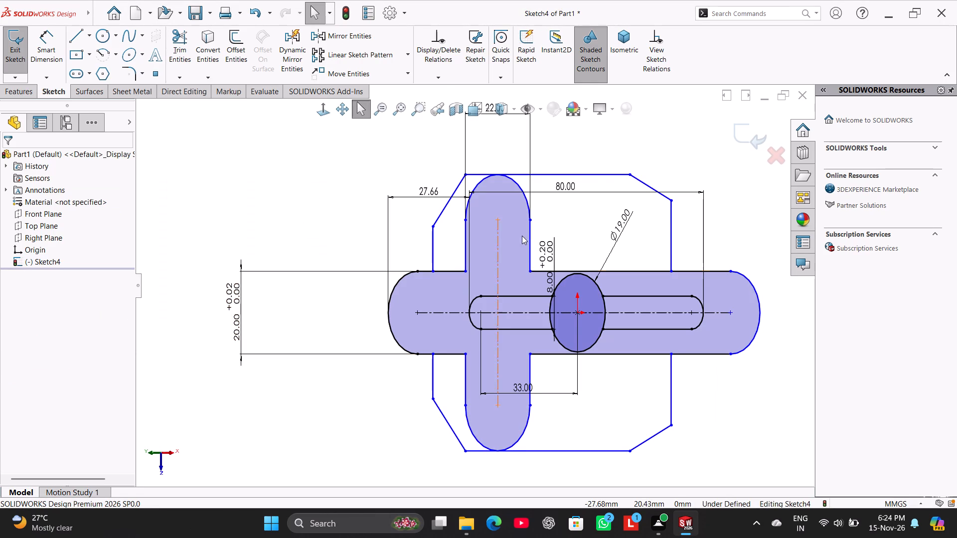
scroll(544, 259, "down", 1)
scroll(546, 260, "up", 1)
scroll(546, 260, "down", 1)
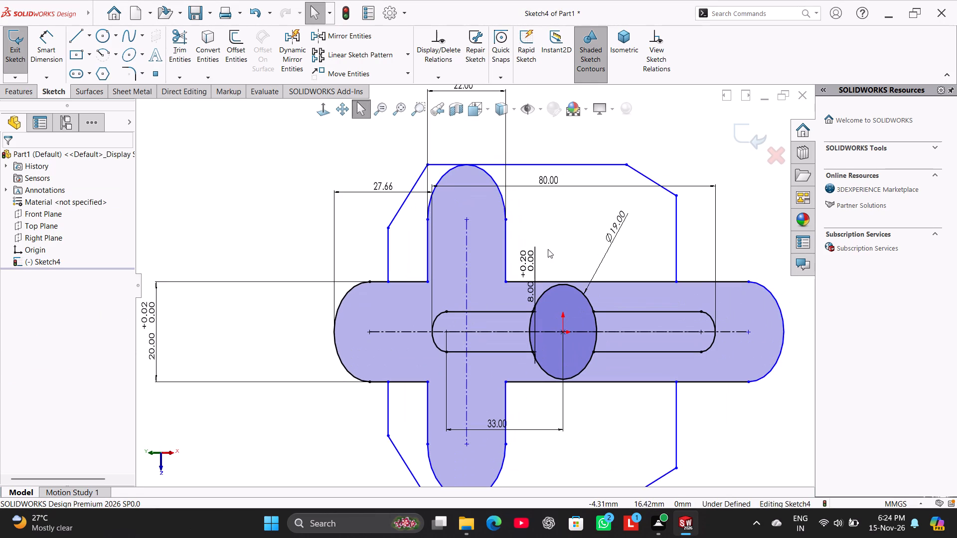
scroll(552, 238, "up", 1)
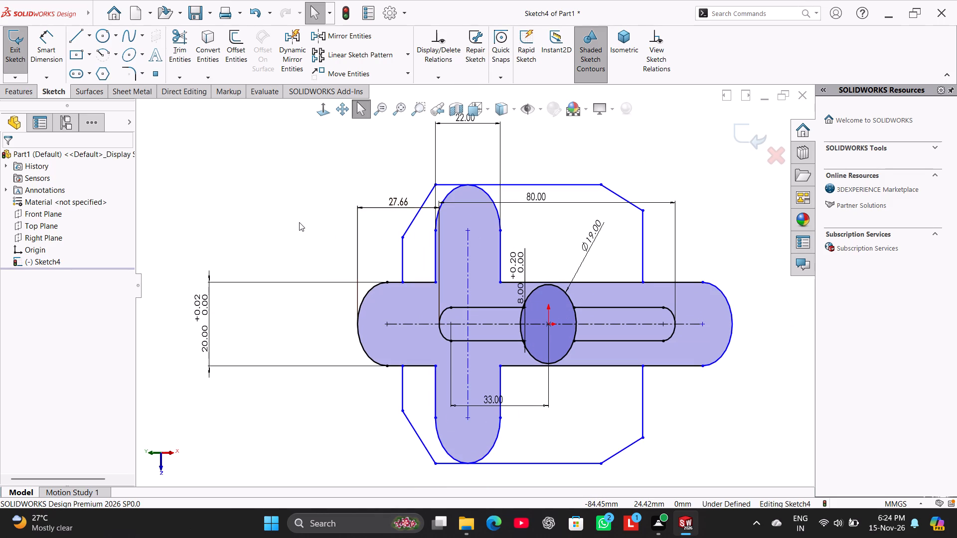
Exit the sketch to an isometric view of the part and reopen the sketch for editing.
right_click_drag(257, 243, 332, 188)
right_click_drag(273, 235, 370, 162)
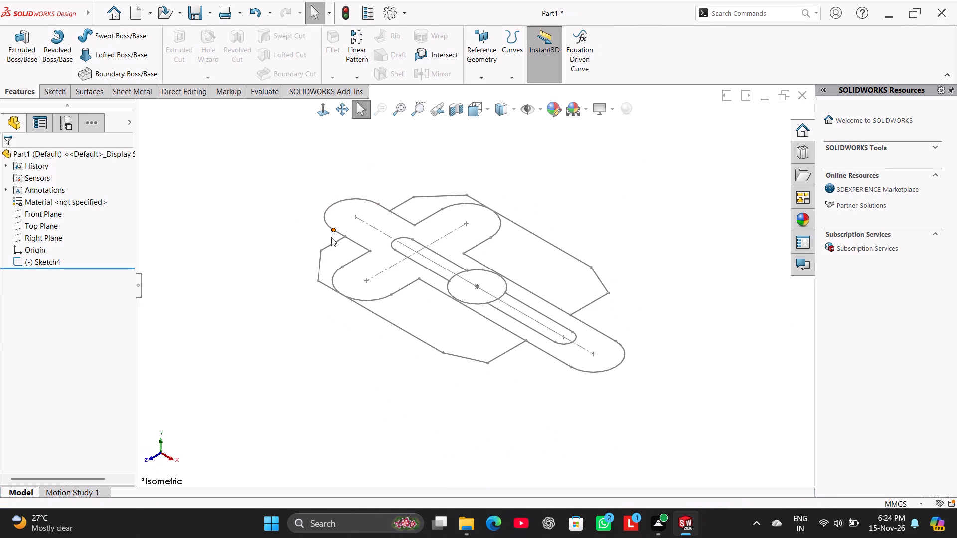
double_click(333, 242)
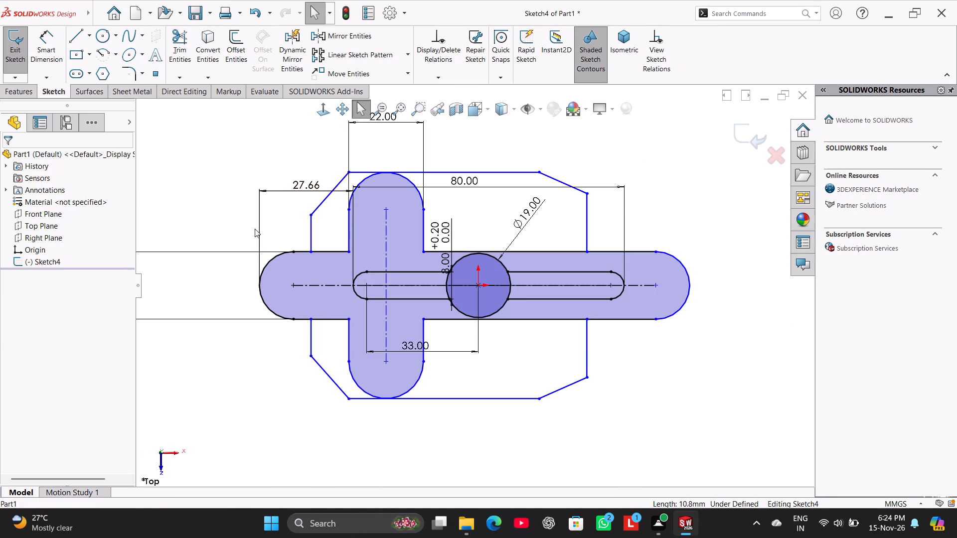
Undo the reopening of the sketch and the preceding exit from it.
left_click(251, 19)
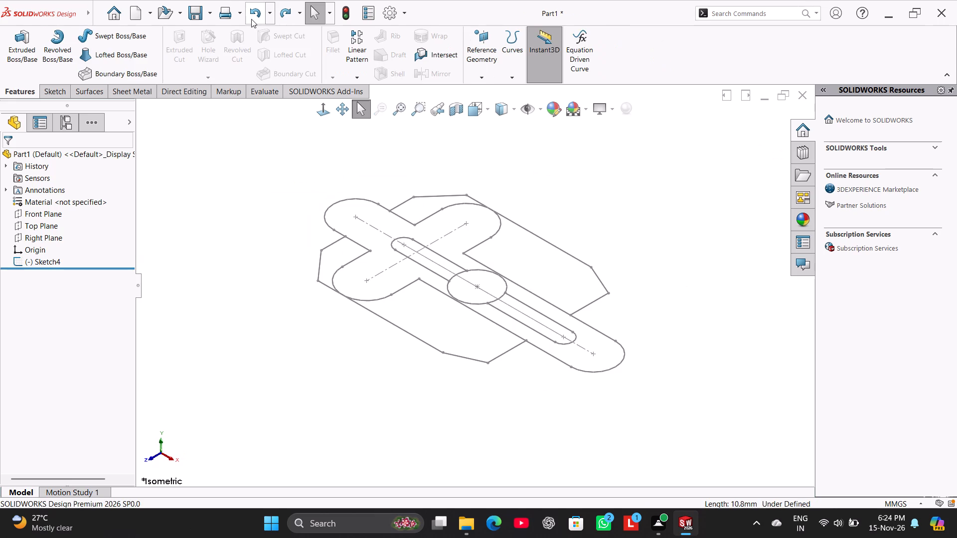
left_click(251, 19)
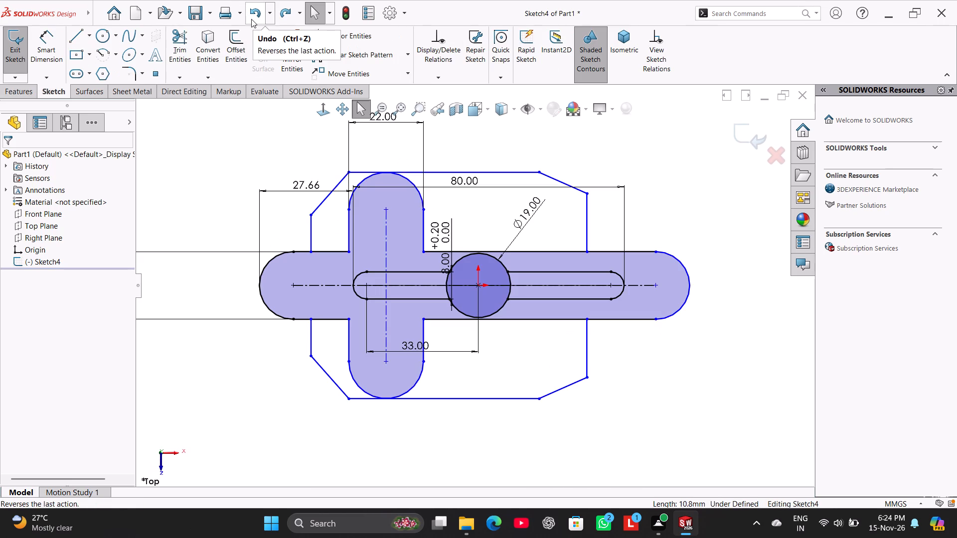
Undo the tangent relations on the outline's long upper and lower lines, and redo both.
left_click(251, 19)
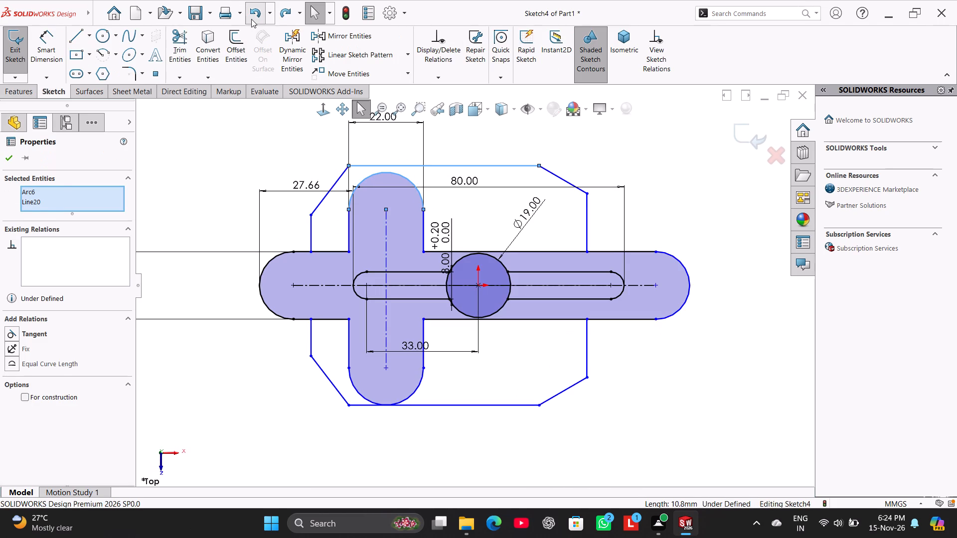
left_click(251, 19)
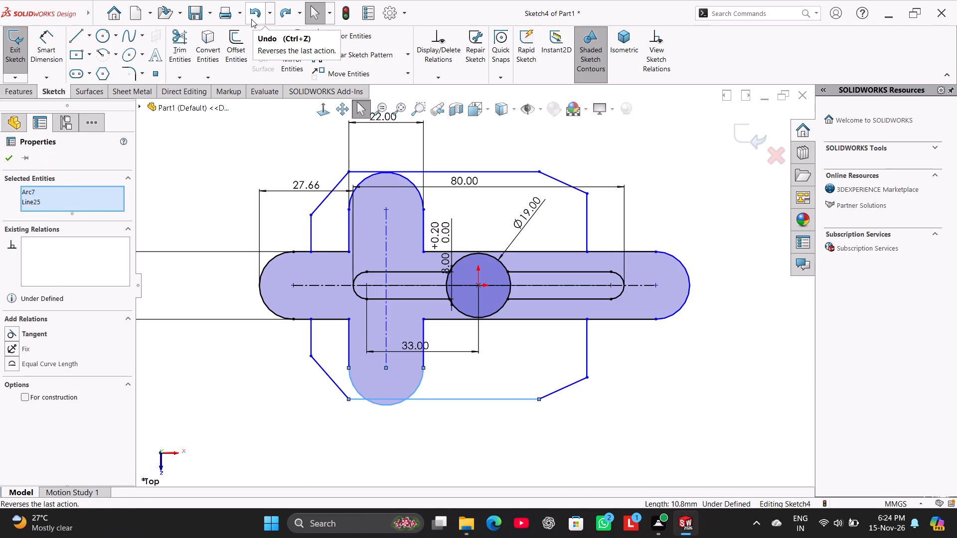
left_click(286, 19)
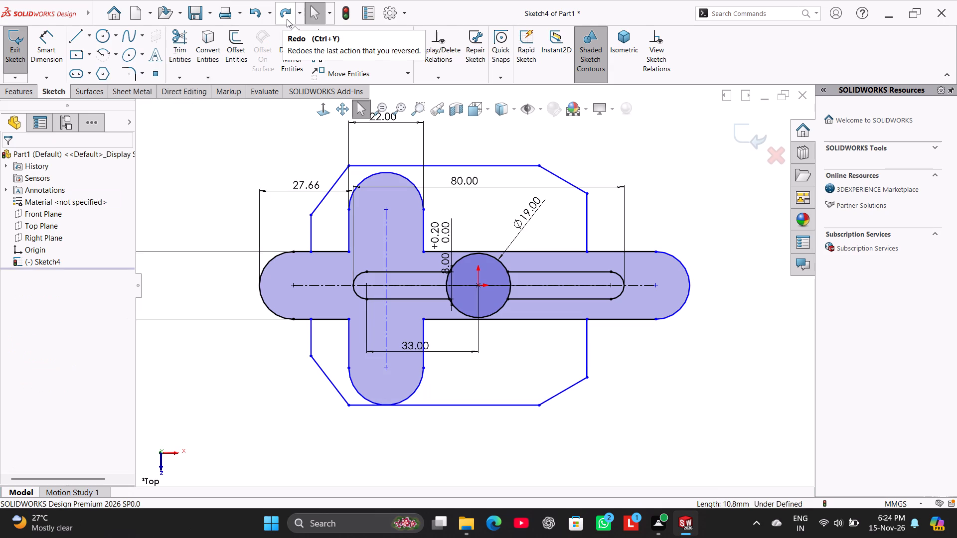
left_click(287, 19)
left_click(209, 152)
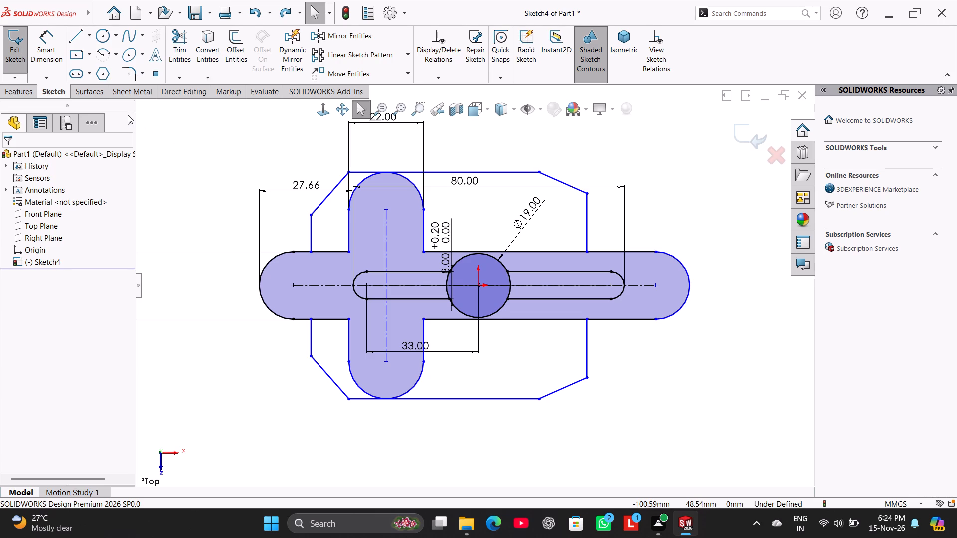
Dimension the outline's lower-left vertical line from the origin at 42.5 mm.
left_click(52, 46)
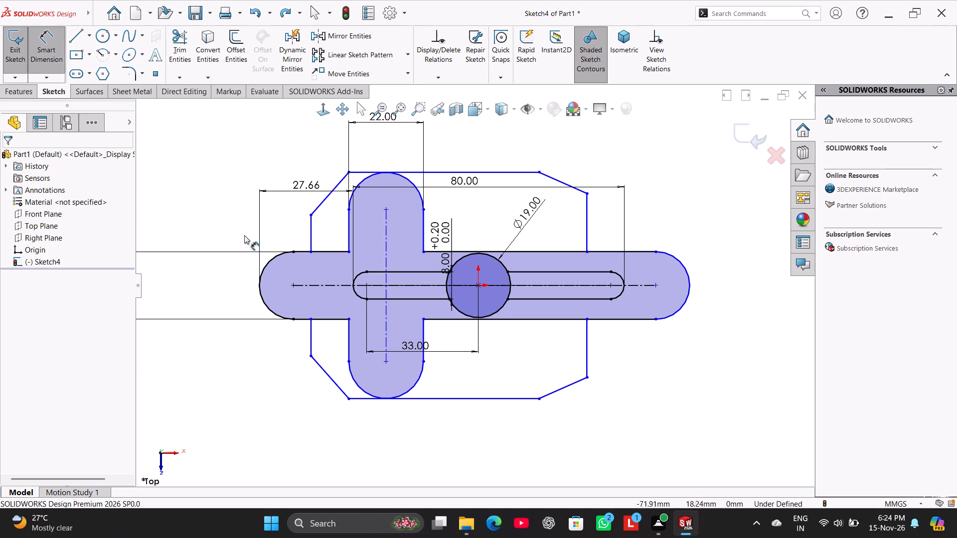
left_click(311, 340)
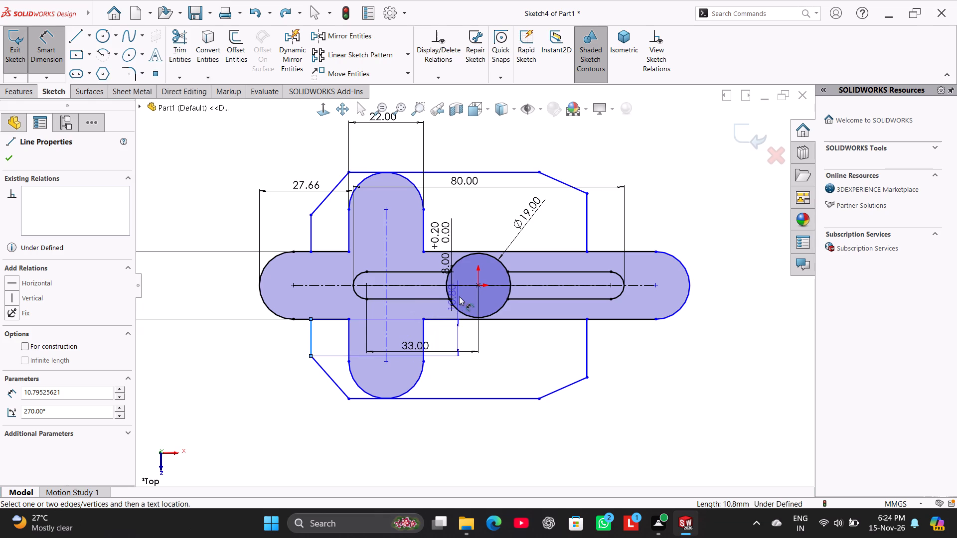
left_click(479, 284)
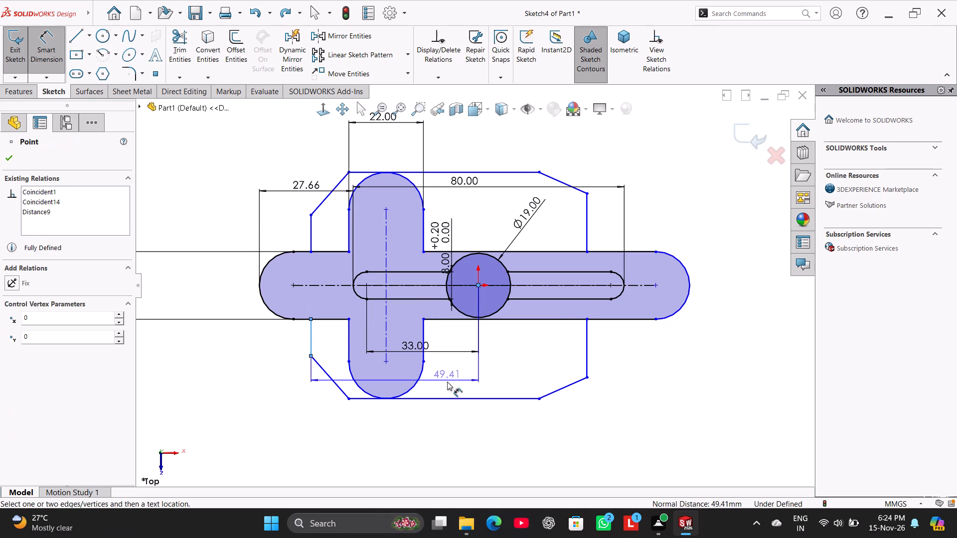
left_click(451, 371)
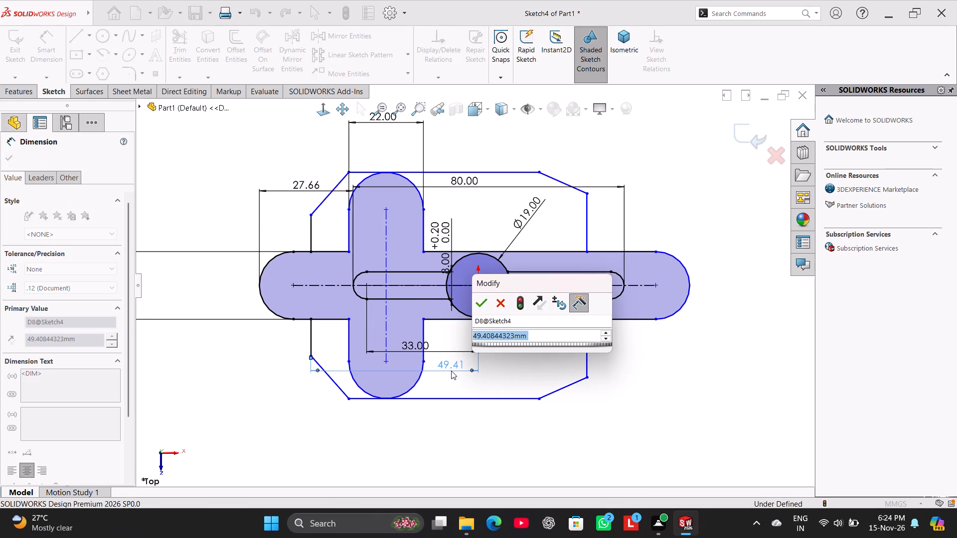
type("42.5")
key("Return")
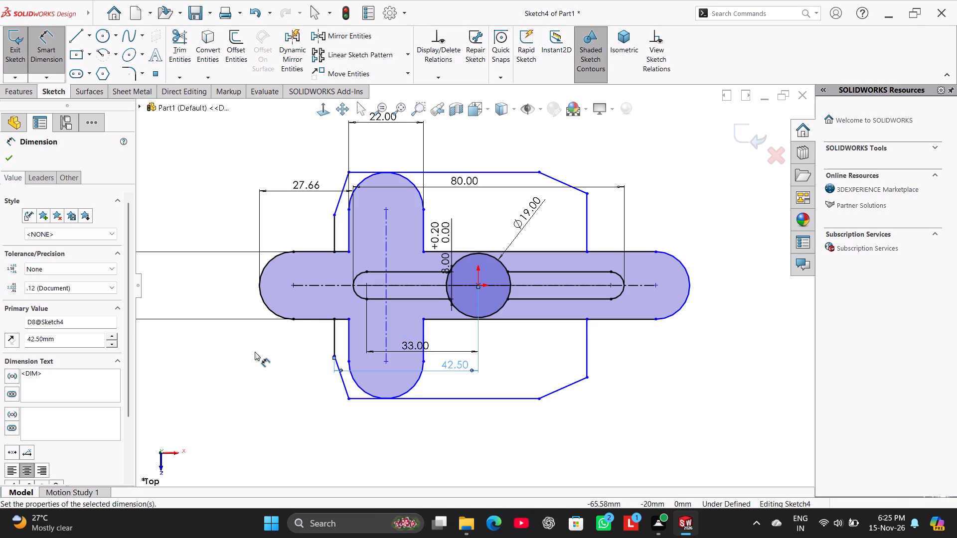
scroll(255, 351, "up", 2)
right_click(205, 208)
left_click(243, 237)
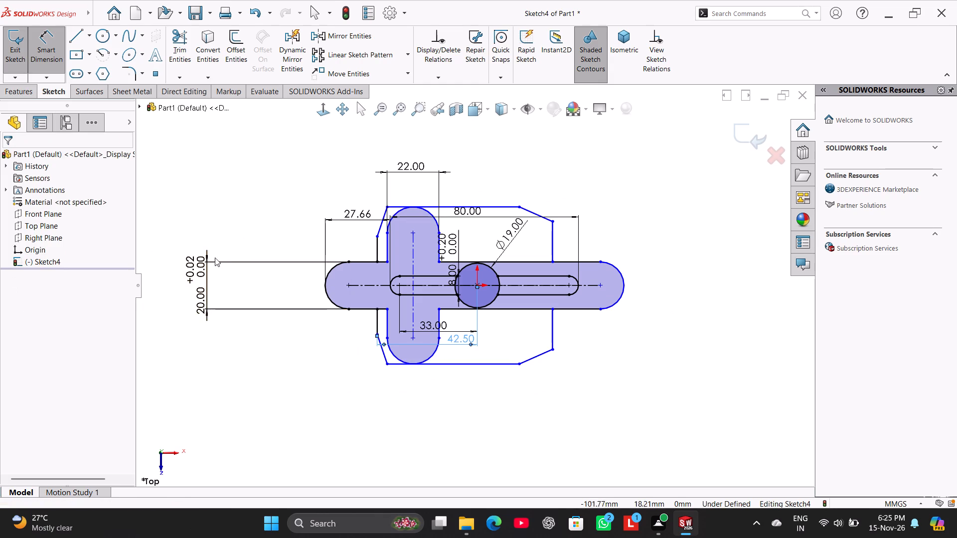
Move the horizontal arm's 20 mm height dimension closer to the arm's left end.
left_click_drag(201, 289, 295, 296)
left_click(313, 364)
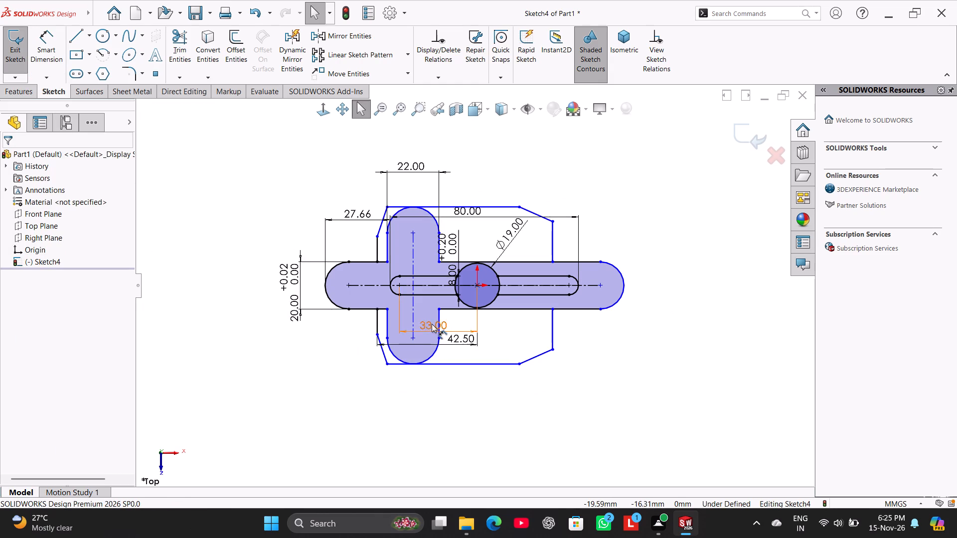
Reposition the lower corner of the outline's lower-left chamfer to about X -36.55, Y -34.79 mm.
scroll(432, 324, "down", 3)
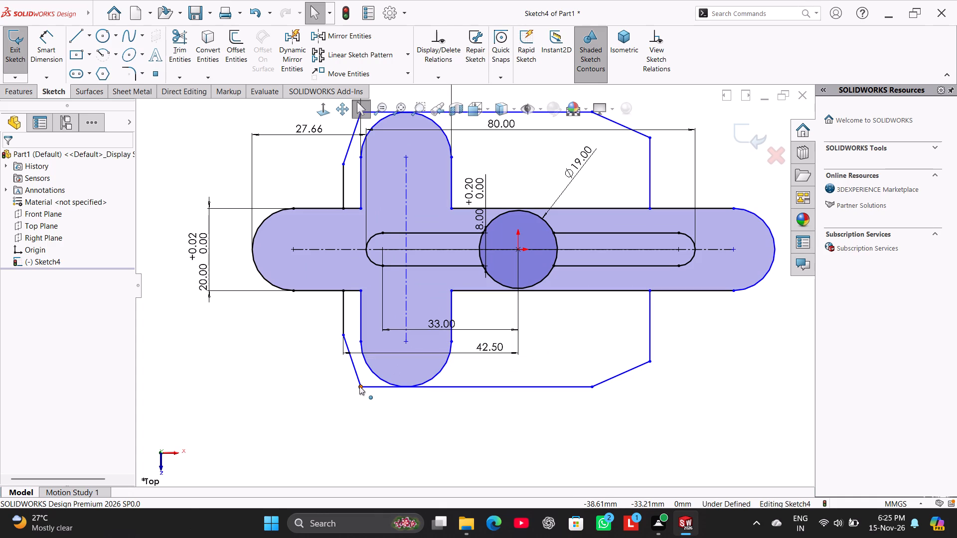
left_click_drag(359, 386, 367, 397)
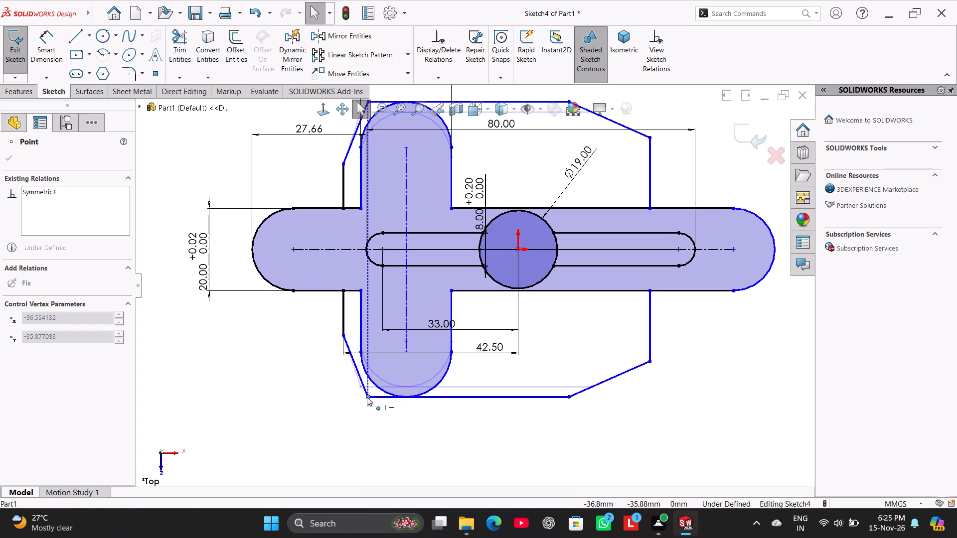
left_click_drag(367, 397, 368, 393)
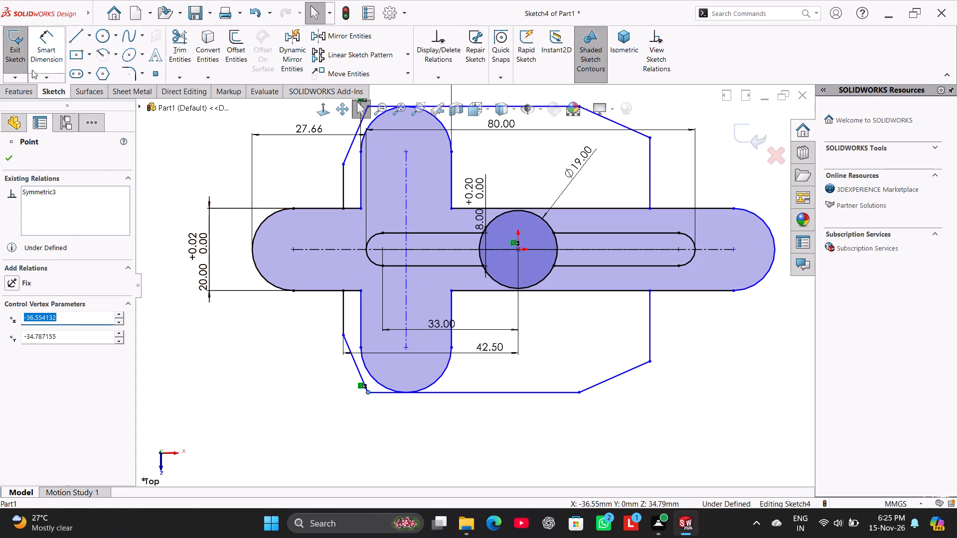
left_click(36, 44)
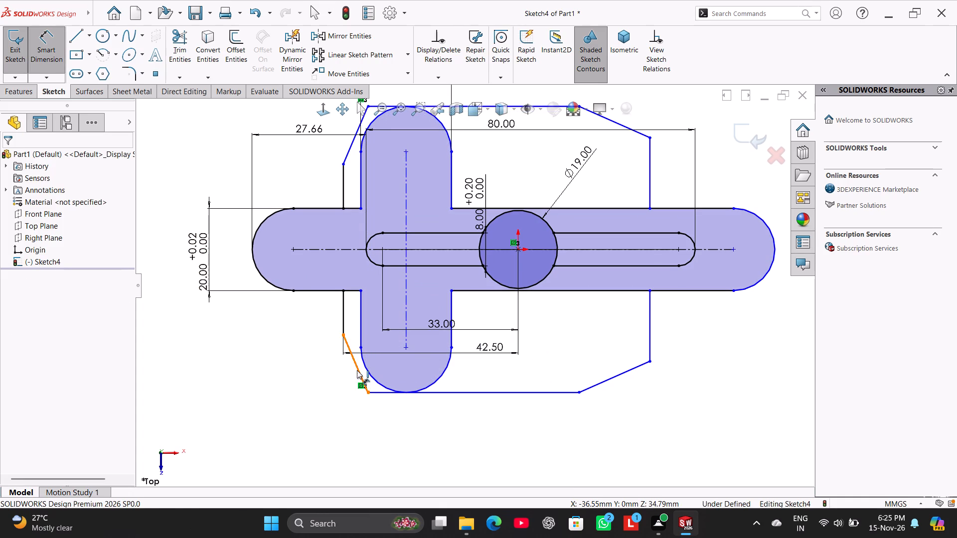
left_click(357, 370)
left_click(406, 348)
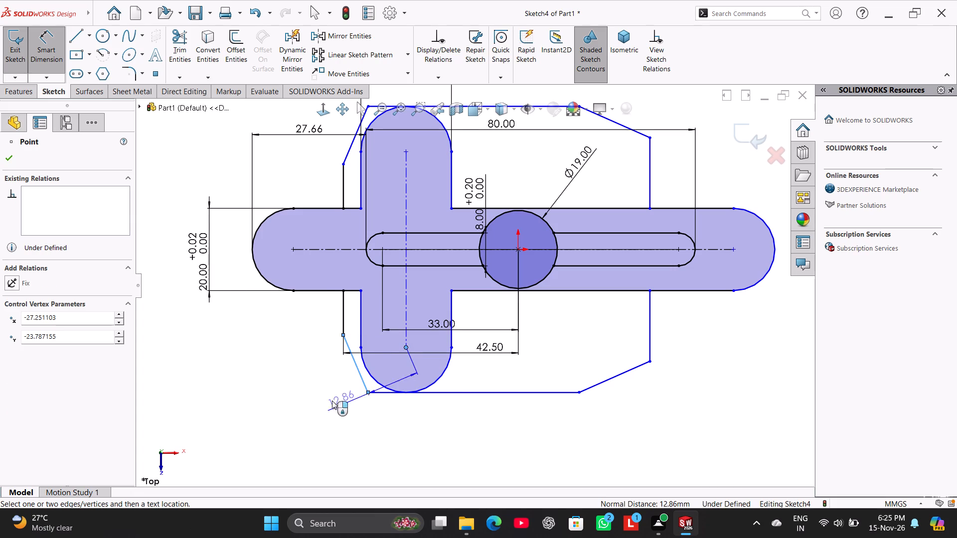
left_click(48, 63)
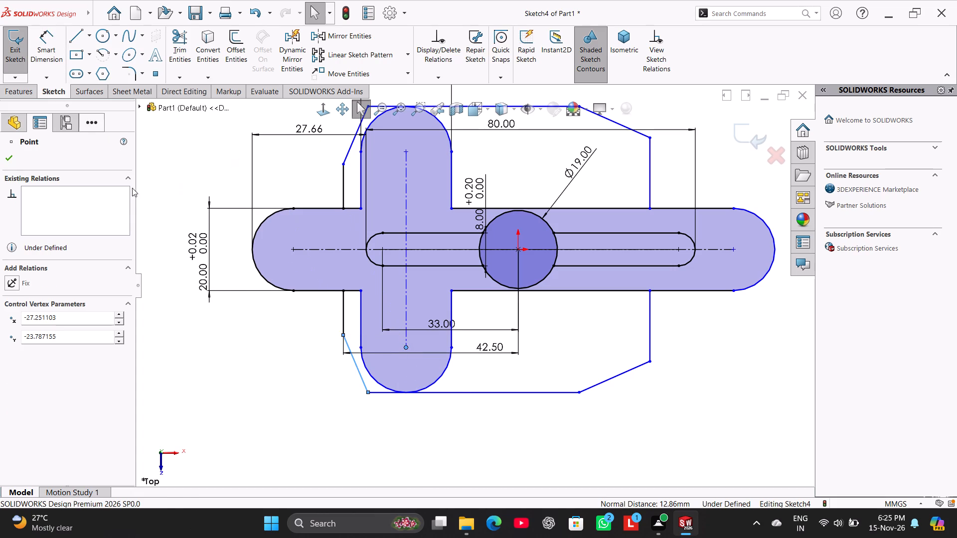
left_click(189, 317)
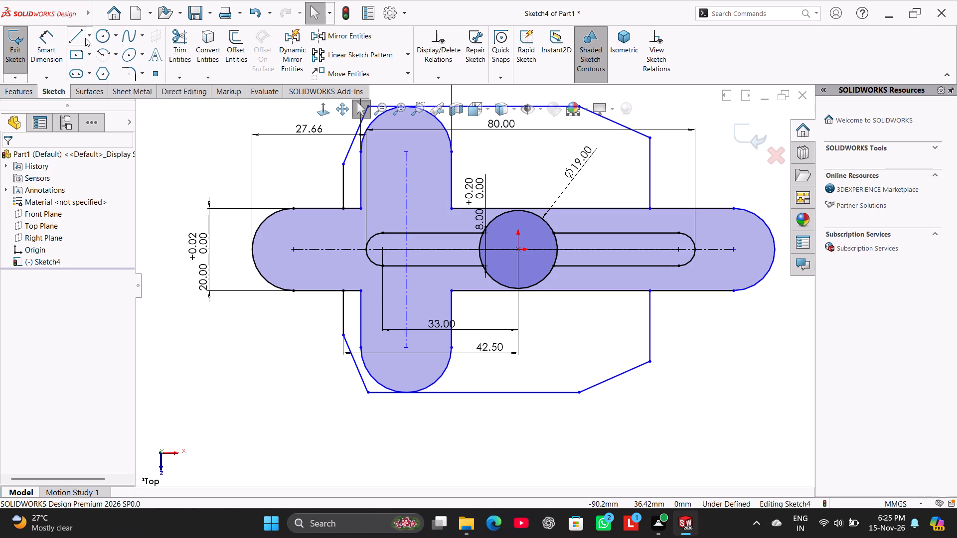
Draw a centerline about 27 mm long from the lower-left chamfer's upper corner to the horizontal arm's left end arc.
left_click(87, 40)
left_click(99, 64)
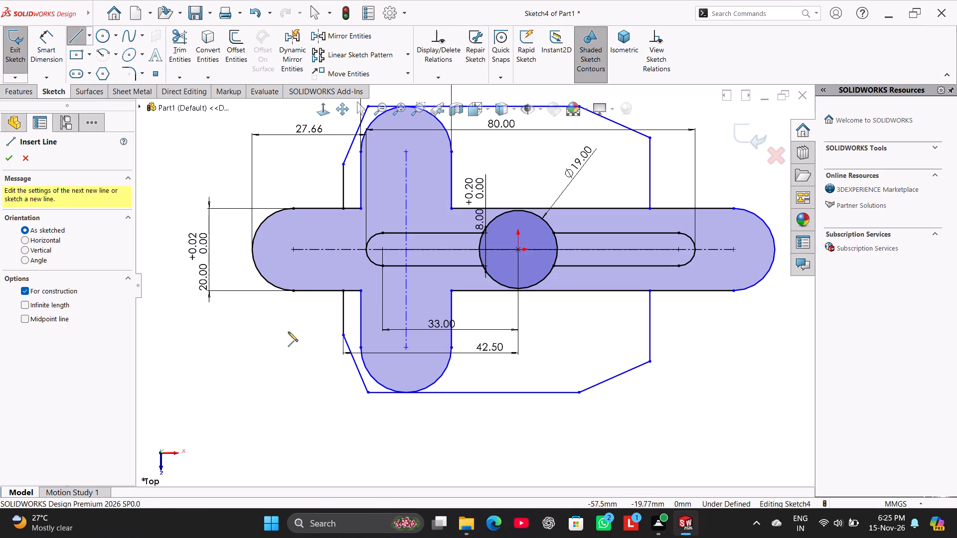
left_click(343, 333)
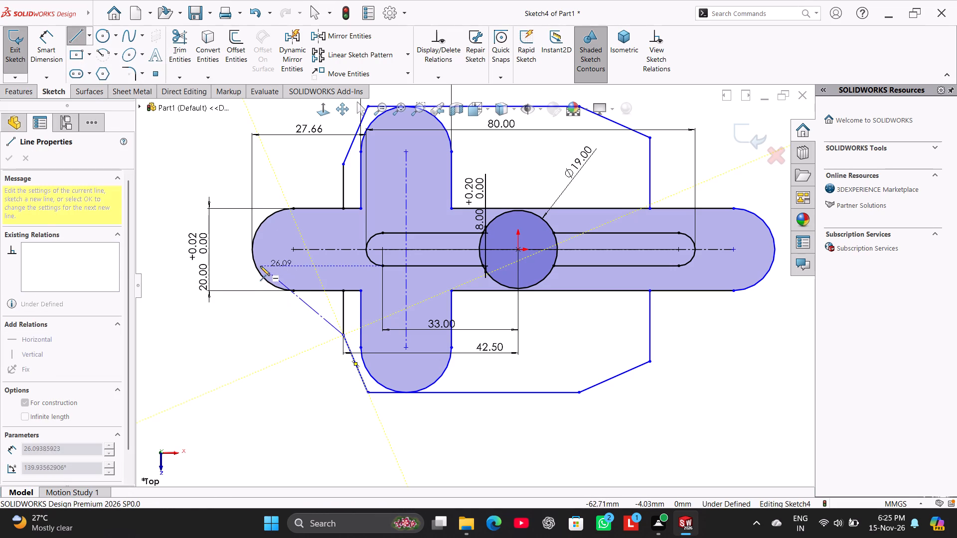
left_click(256, 265)
right_click(267, 326)
left_click(284, 333)
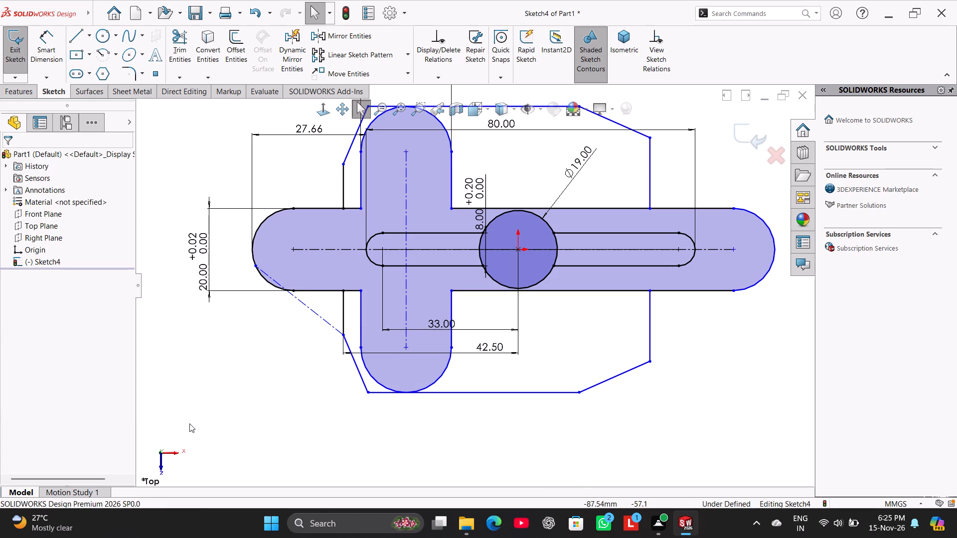
Make the new centerline tangent to the horizontal arm's left end arc.
left_click(276, 282, "shift")
left_click(274, 287, "shift")
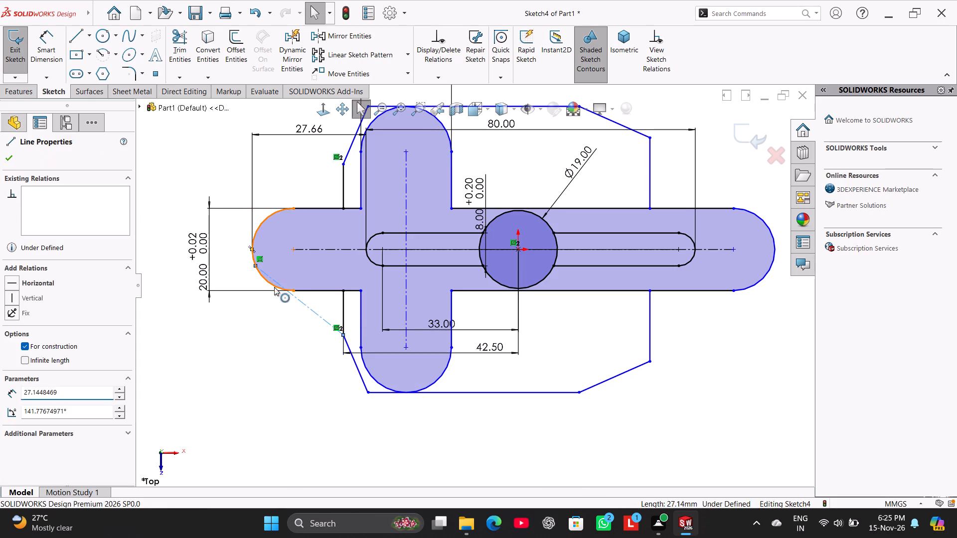
left_click(41, 330)
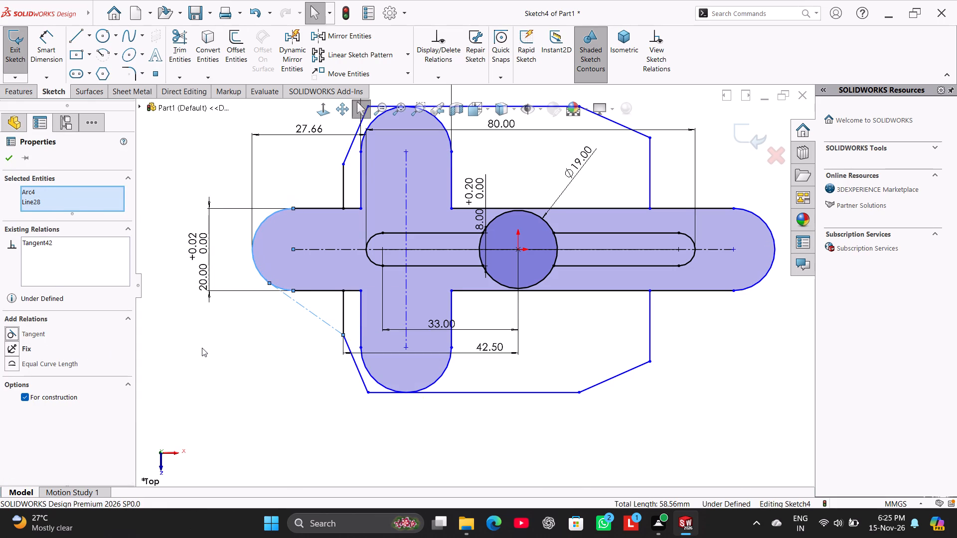
left_click(202, 346)
Make the outline's lower-left chamfer line collinear with the tangent centerline.
left_click(357, 367, "shift")
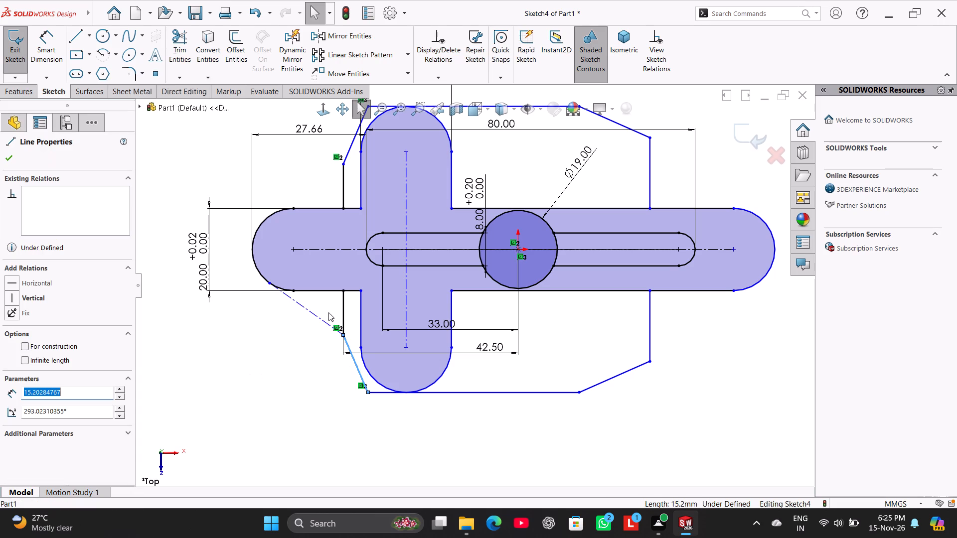
left_click(319, 317, "shift")
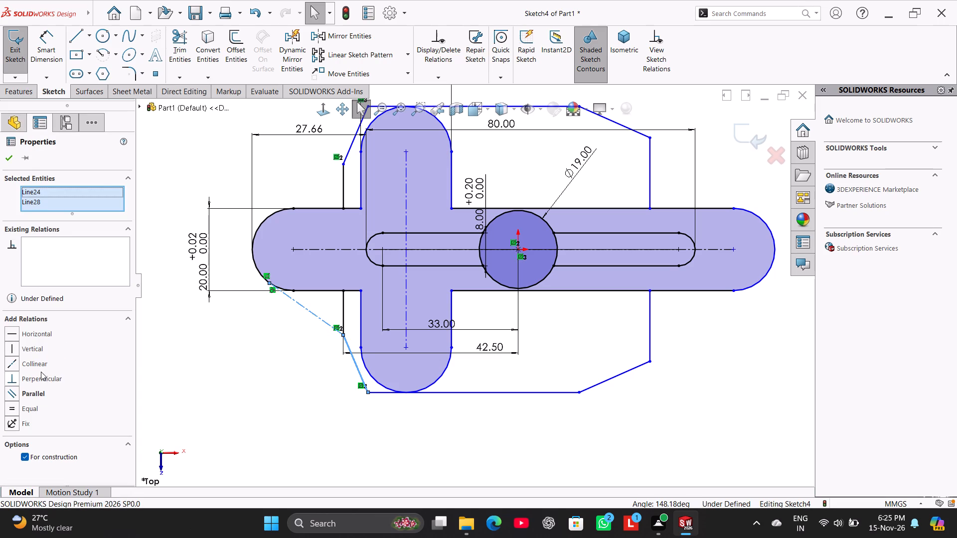
left_click(37, 366)
left_click(159, 385)
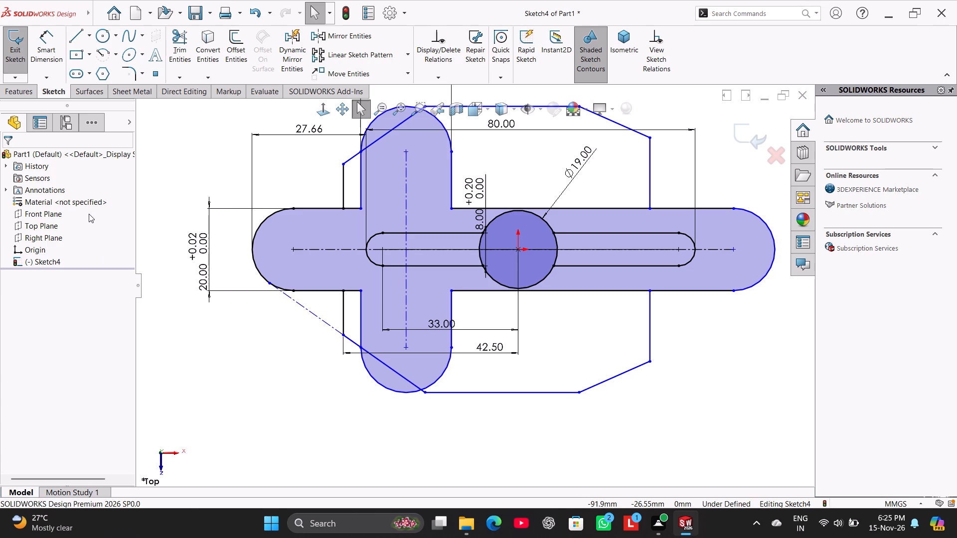
Dimension the lower-left chamfer line from the center of the vertical arm's lower end arc at 13.75 mm.
left_click_drag(56, 46, 59, 52)
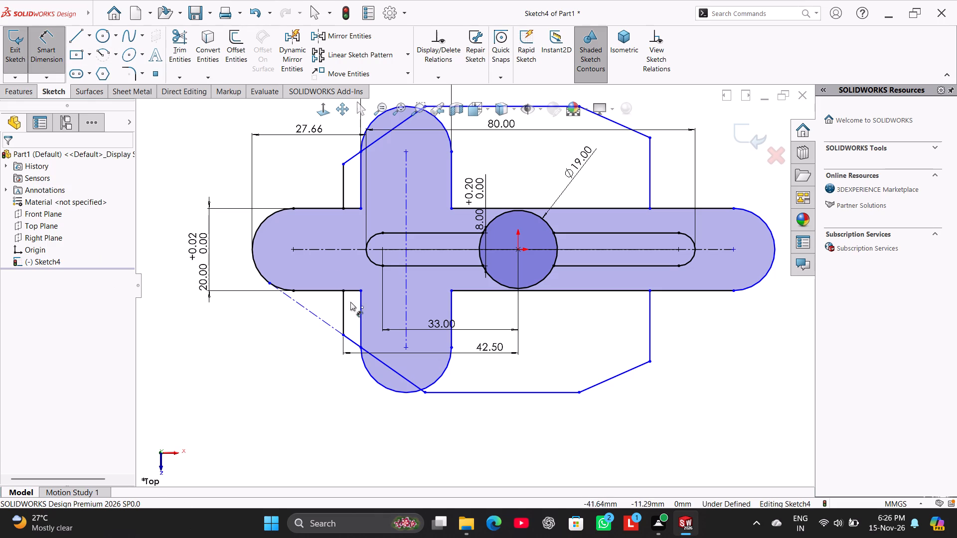
left_click(398, 372)
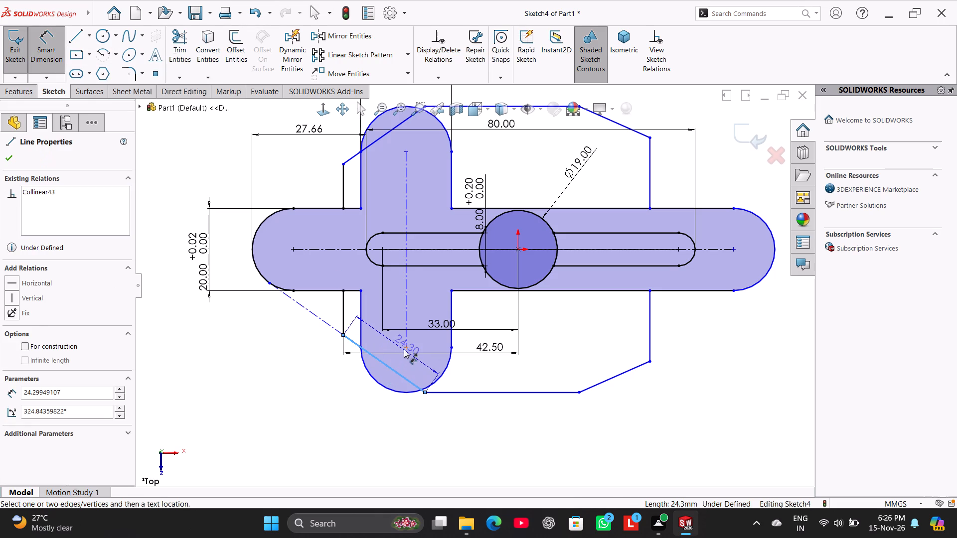
left_click(404, 349)
left_click(460, 413)
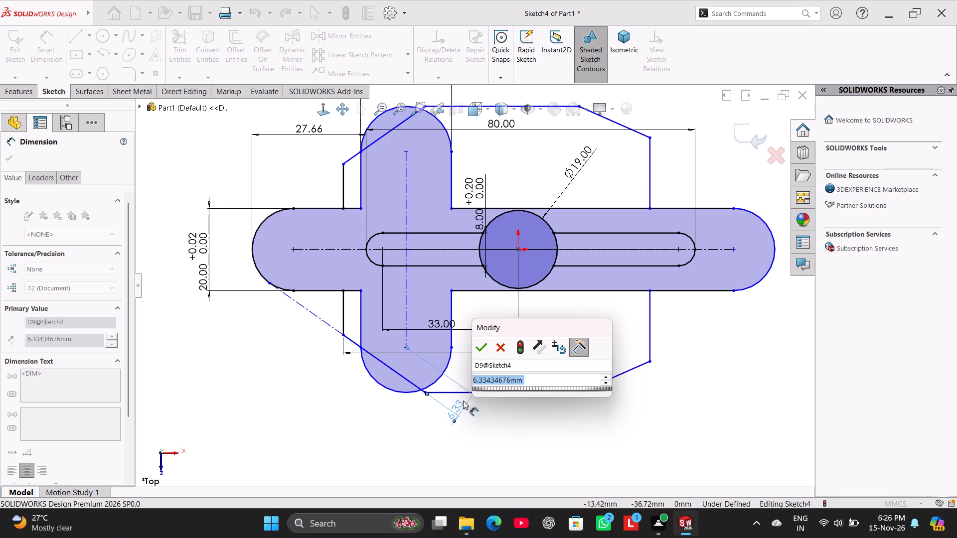
type("13.75")
key("Return")
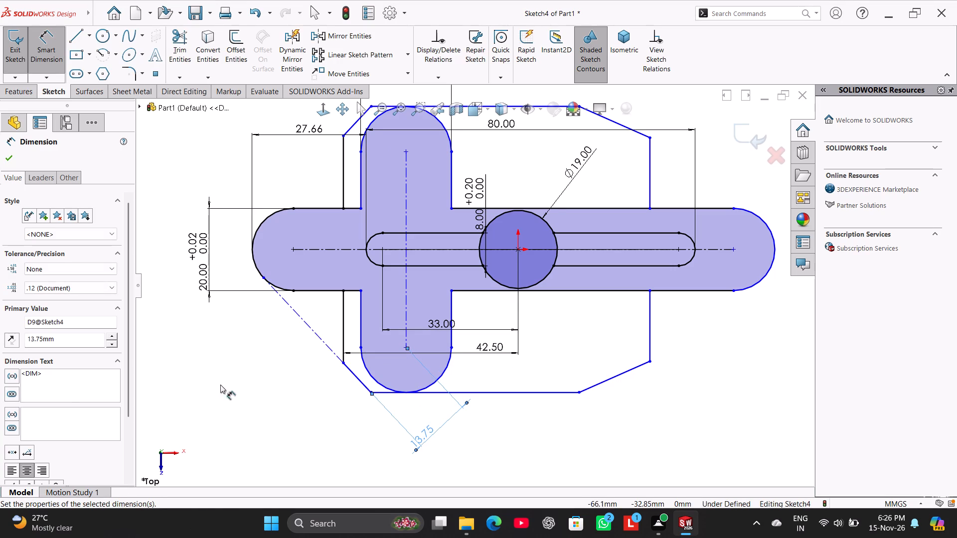
right_click(210, 384)
left_click(248, 416)
left_click(238, 387)
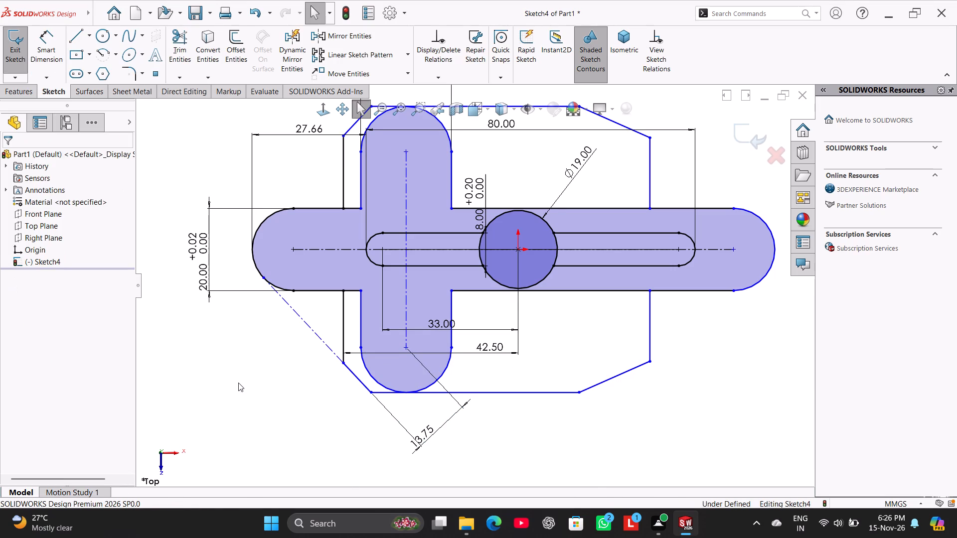
Make the outline's upper-left chamfer line tangent to the horizontal arm's left end arc.
scroll(340, 187, "up", 1)
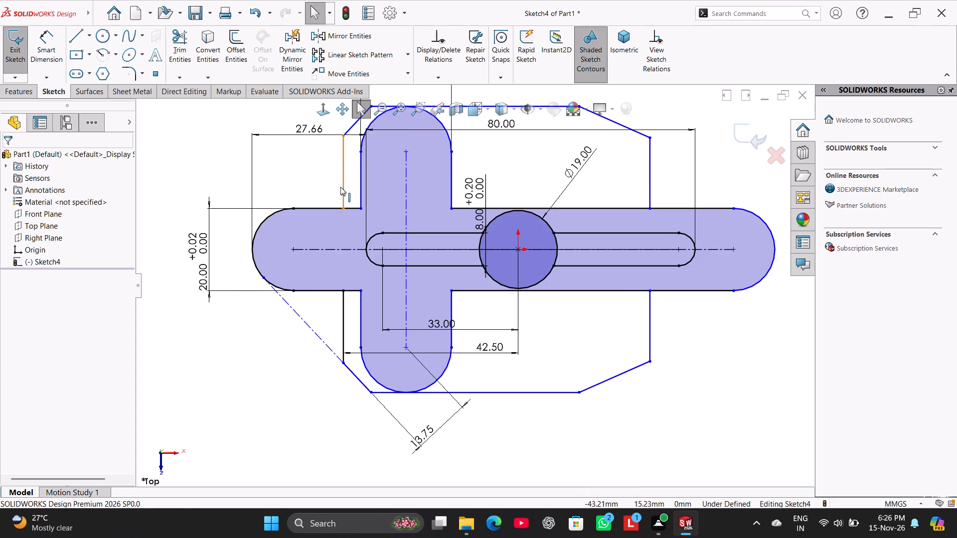
scroll(340, 187, "up", 1)
scroll(364, 184, "down", 2)
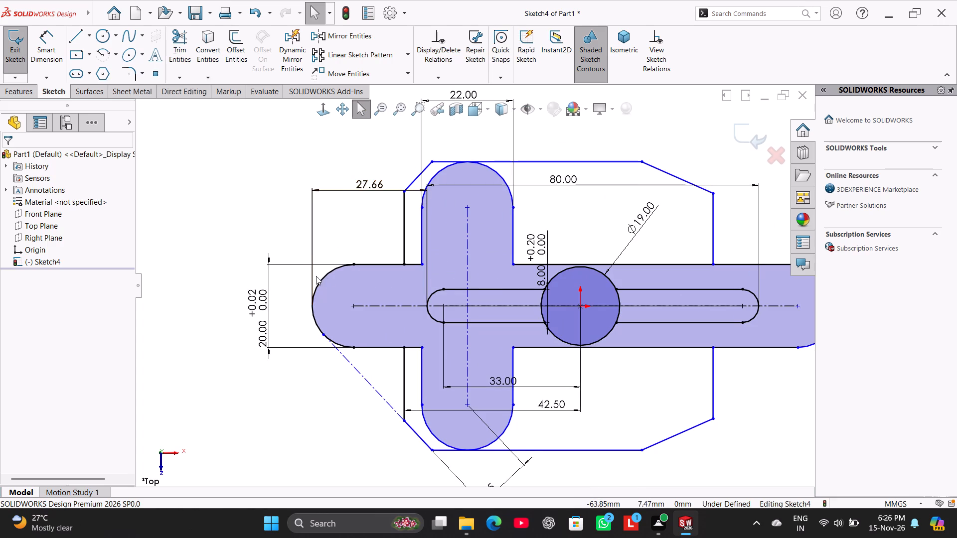
left_click(247, 193)
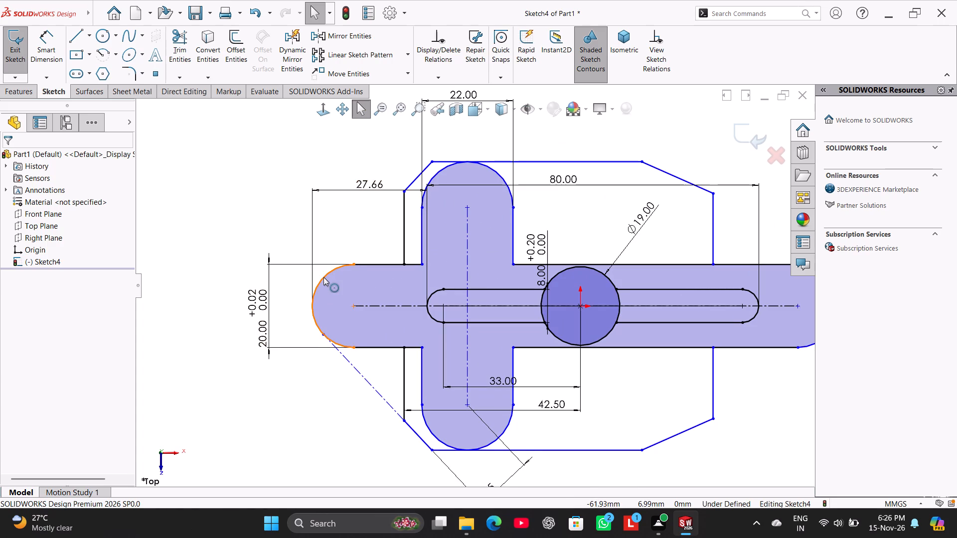
left_click(323, 277, "ctrl")
left_click(409, 185, "ctrl")
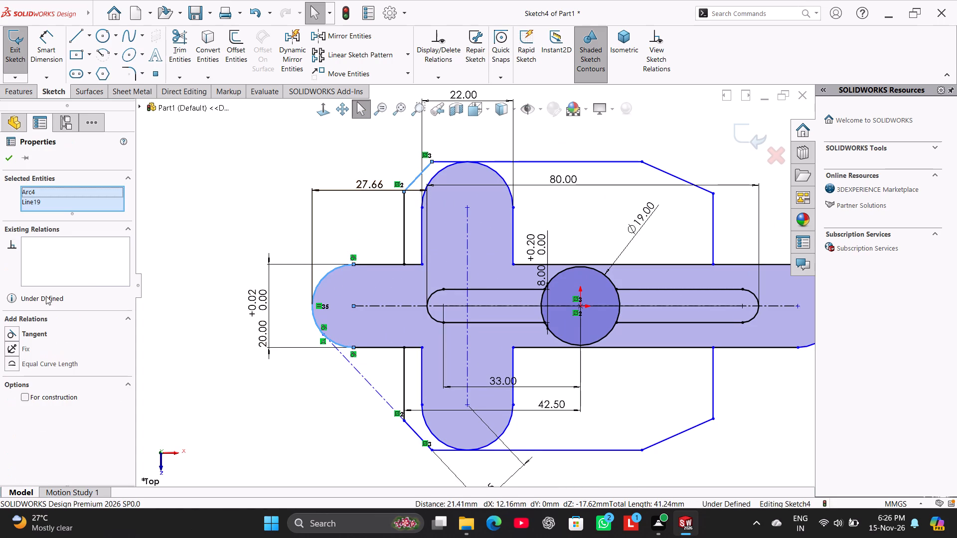
left_click(38, 336)
left_click(181, 197)
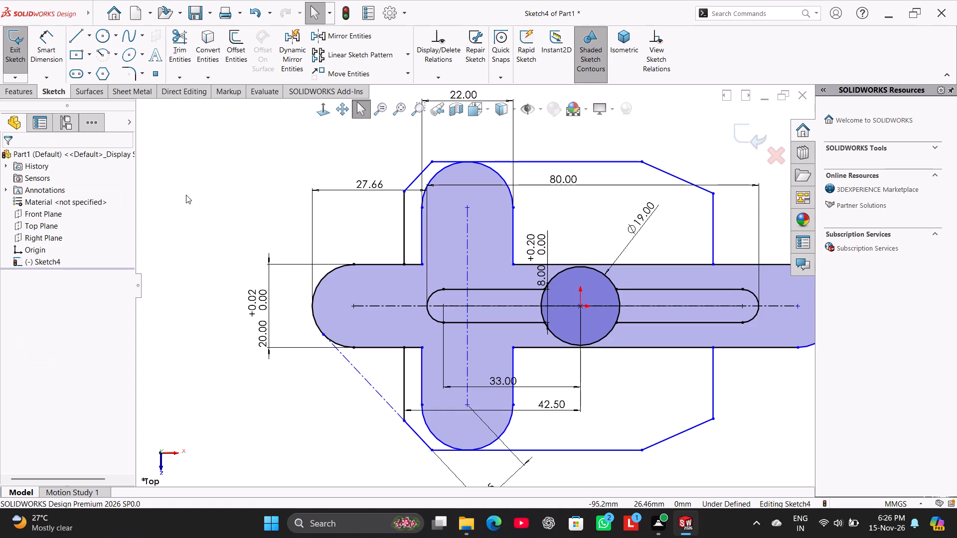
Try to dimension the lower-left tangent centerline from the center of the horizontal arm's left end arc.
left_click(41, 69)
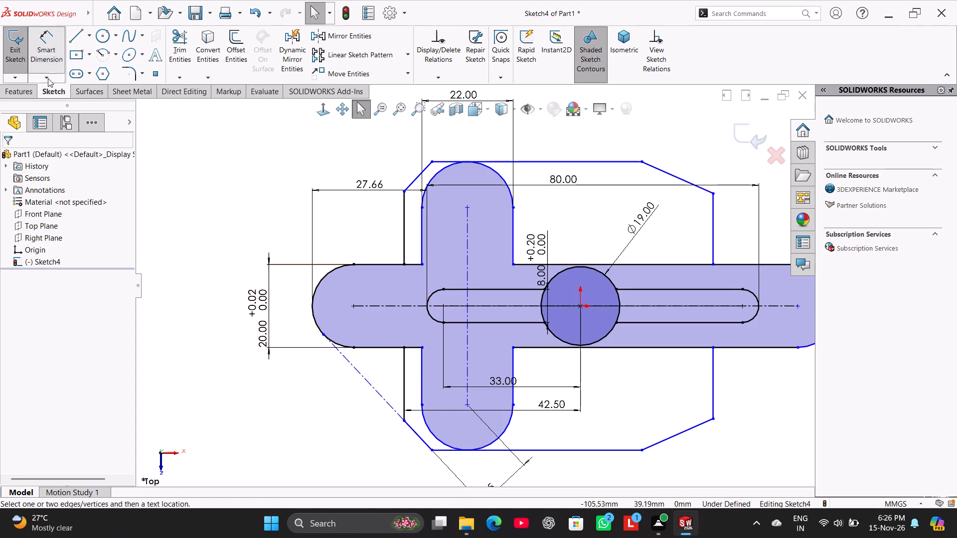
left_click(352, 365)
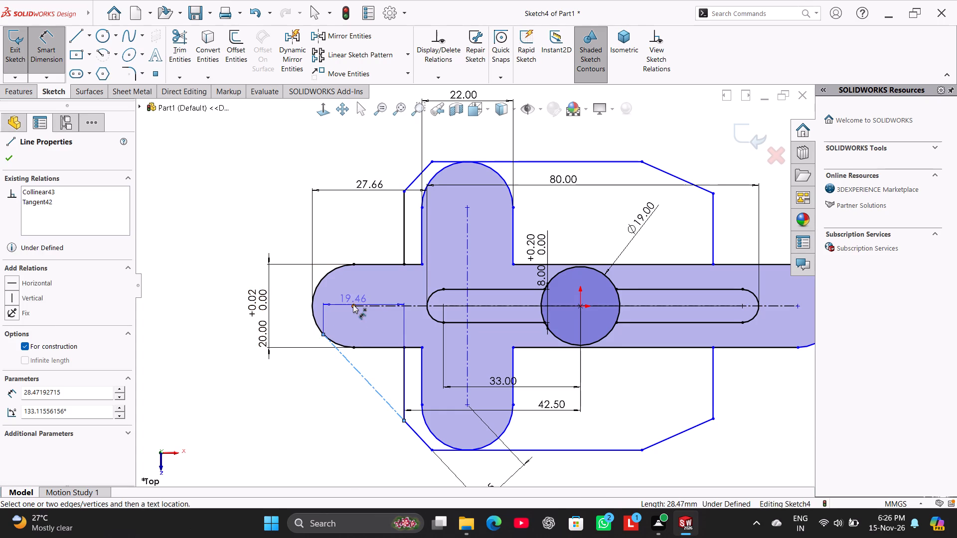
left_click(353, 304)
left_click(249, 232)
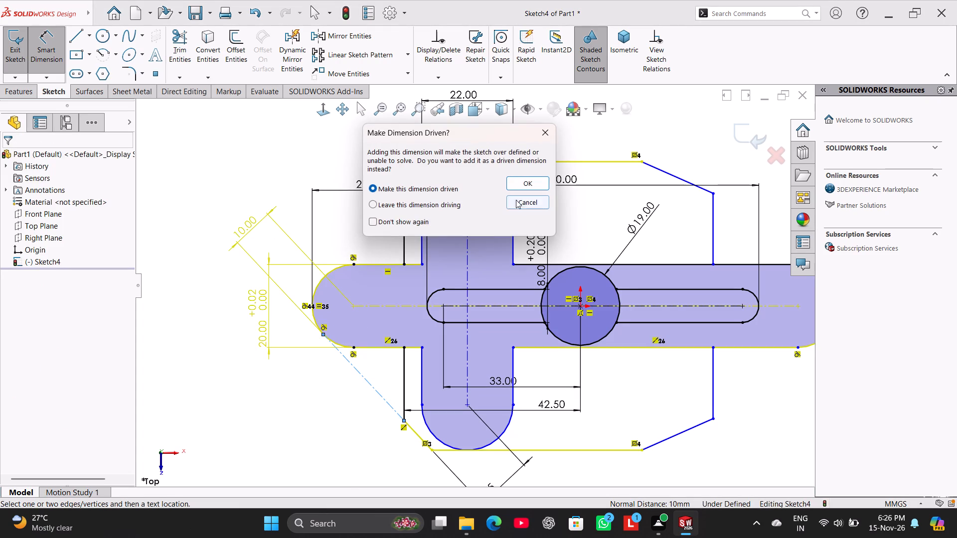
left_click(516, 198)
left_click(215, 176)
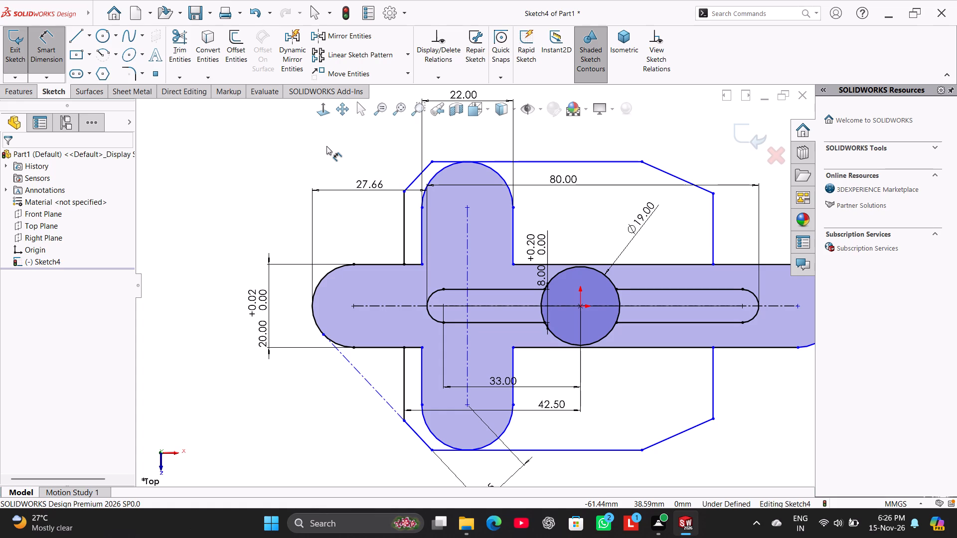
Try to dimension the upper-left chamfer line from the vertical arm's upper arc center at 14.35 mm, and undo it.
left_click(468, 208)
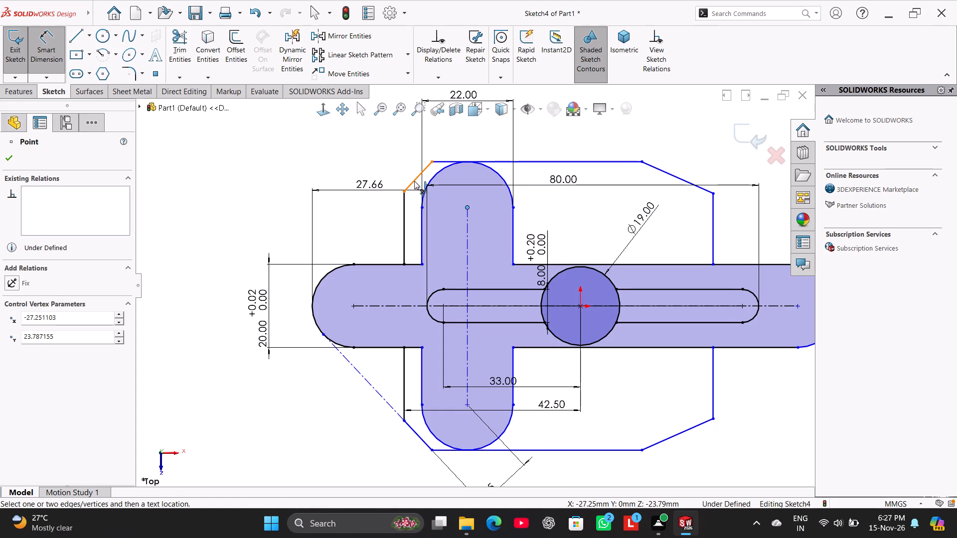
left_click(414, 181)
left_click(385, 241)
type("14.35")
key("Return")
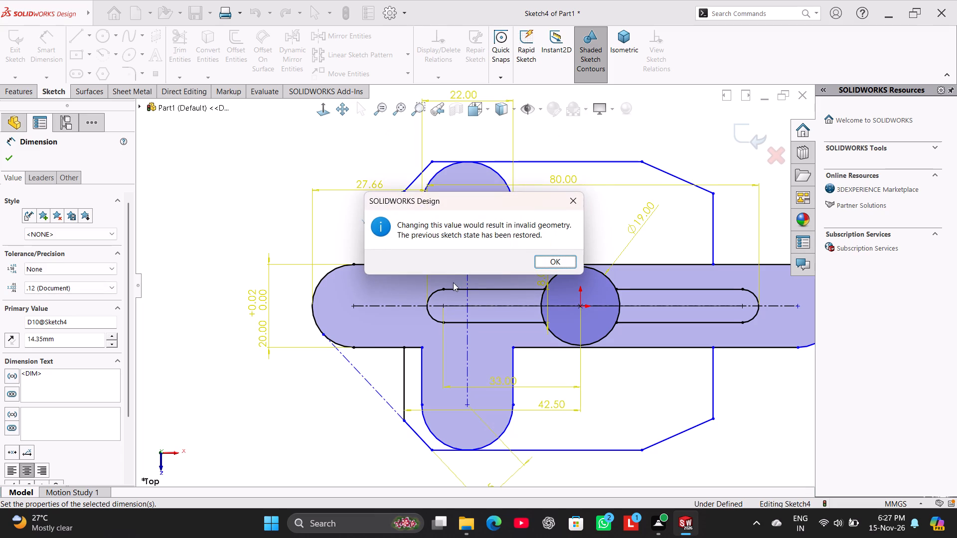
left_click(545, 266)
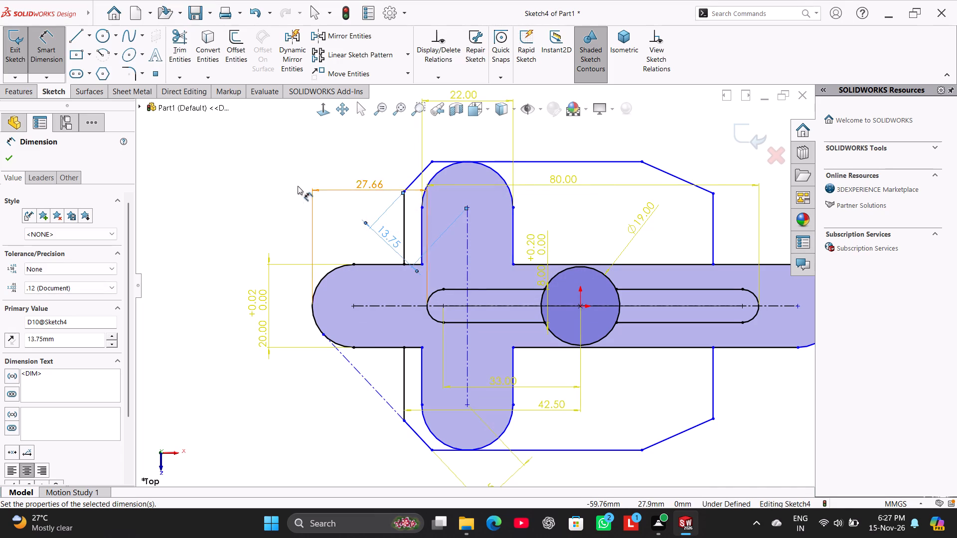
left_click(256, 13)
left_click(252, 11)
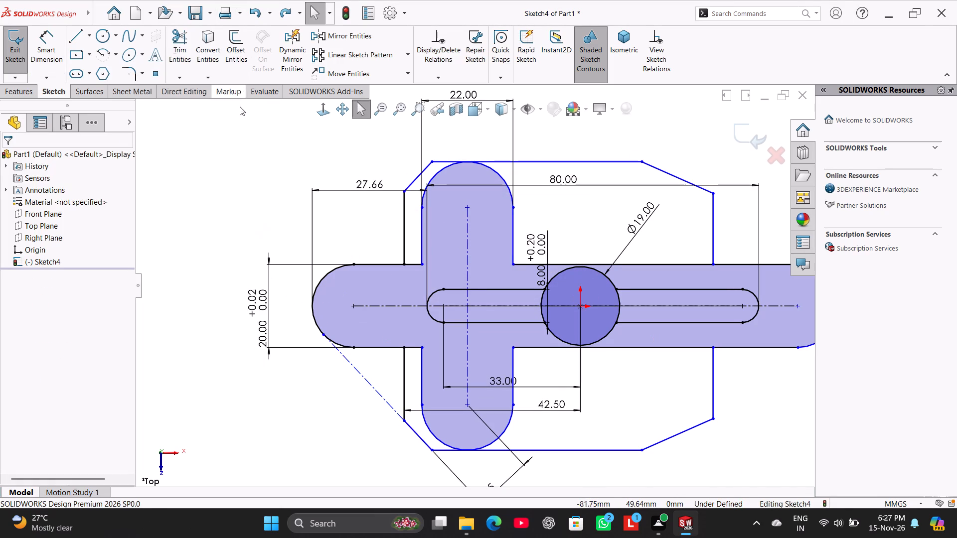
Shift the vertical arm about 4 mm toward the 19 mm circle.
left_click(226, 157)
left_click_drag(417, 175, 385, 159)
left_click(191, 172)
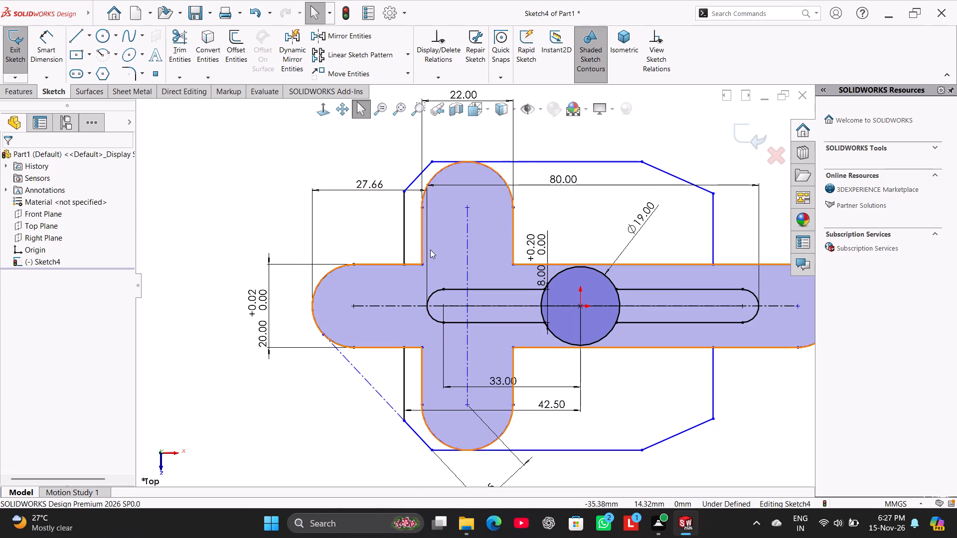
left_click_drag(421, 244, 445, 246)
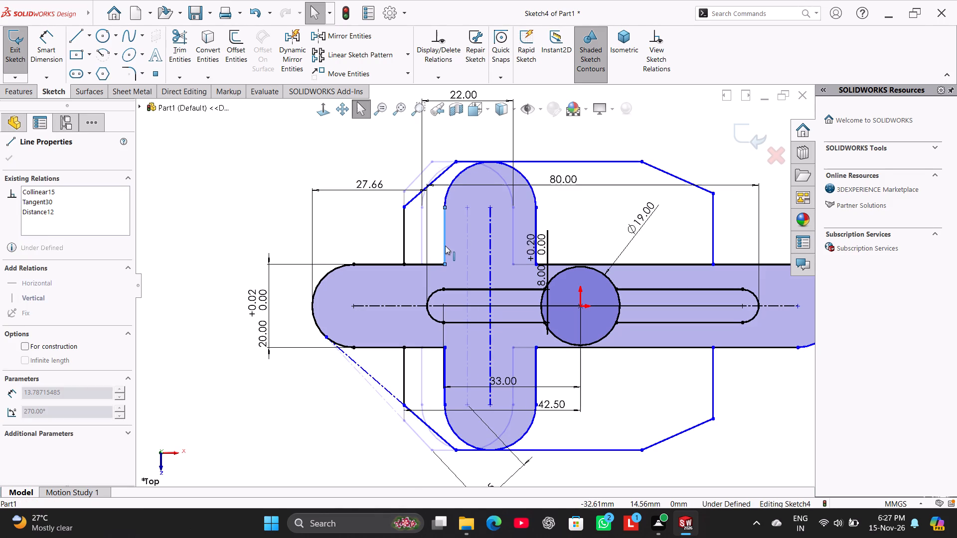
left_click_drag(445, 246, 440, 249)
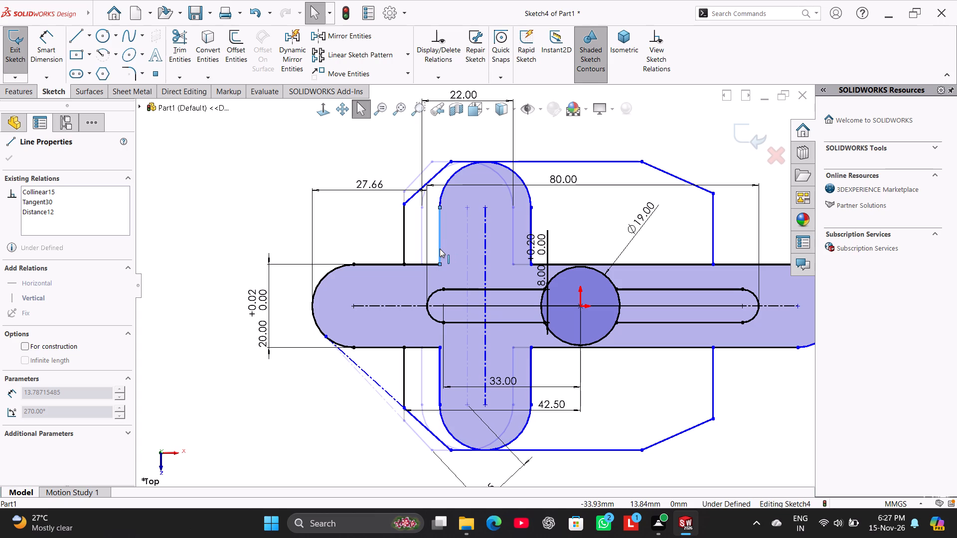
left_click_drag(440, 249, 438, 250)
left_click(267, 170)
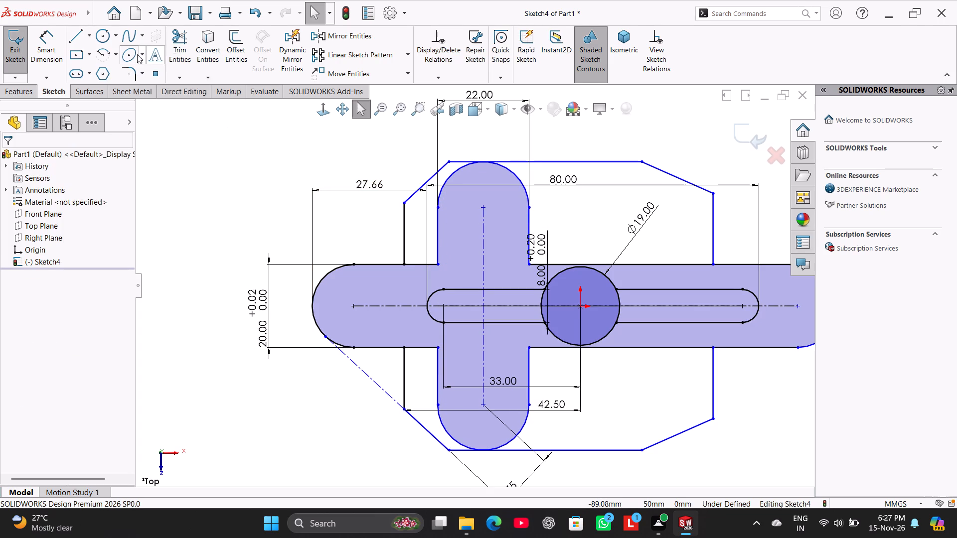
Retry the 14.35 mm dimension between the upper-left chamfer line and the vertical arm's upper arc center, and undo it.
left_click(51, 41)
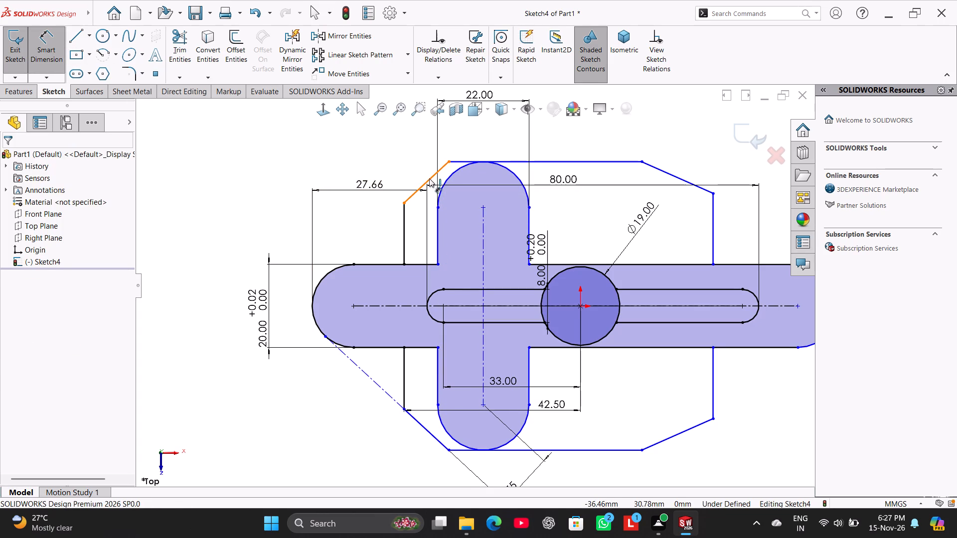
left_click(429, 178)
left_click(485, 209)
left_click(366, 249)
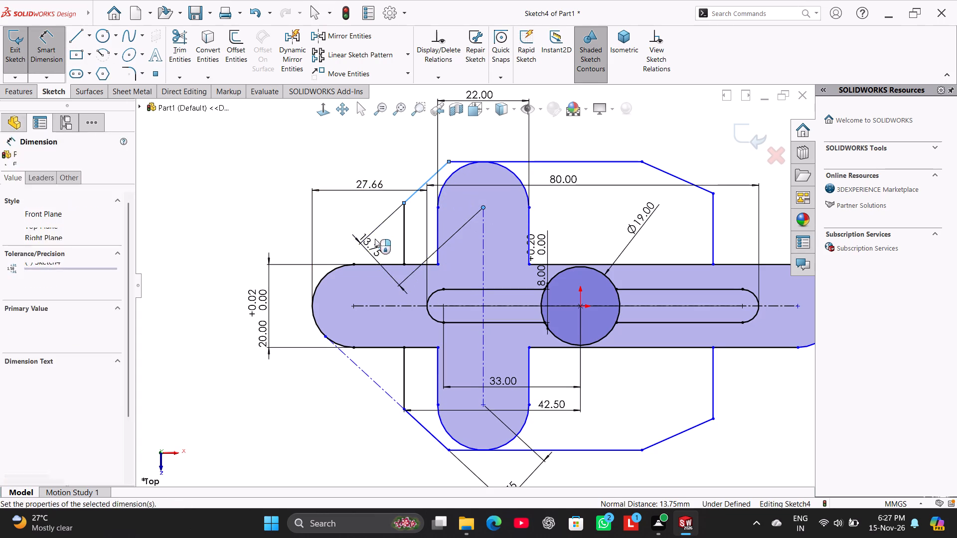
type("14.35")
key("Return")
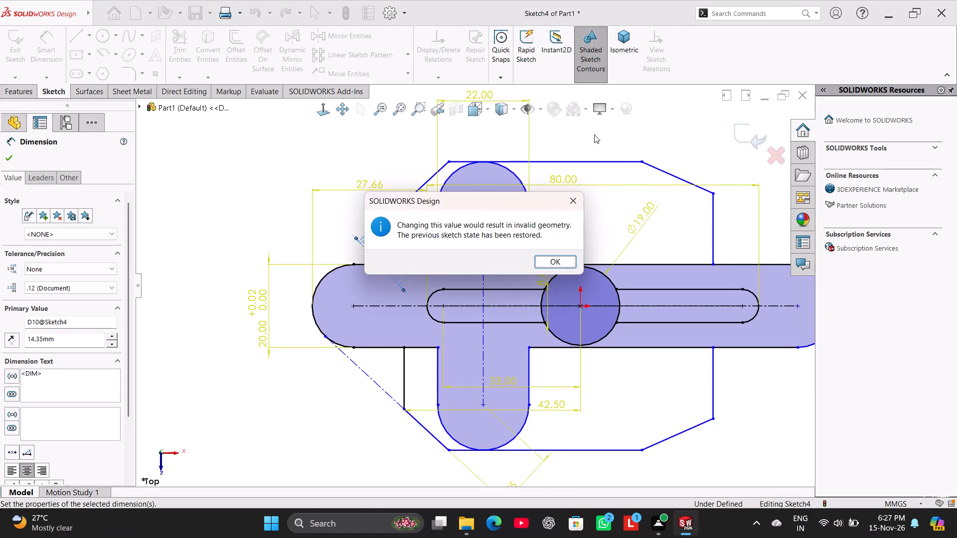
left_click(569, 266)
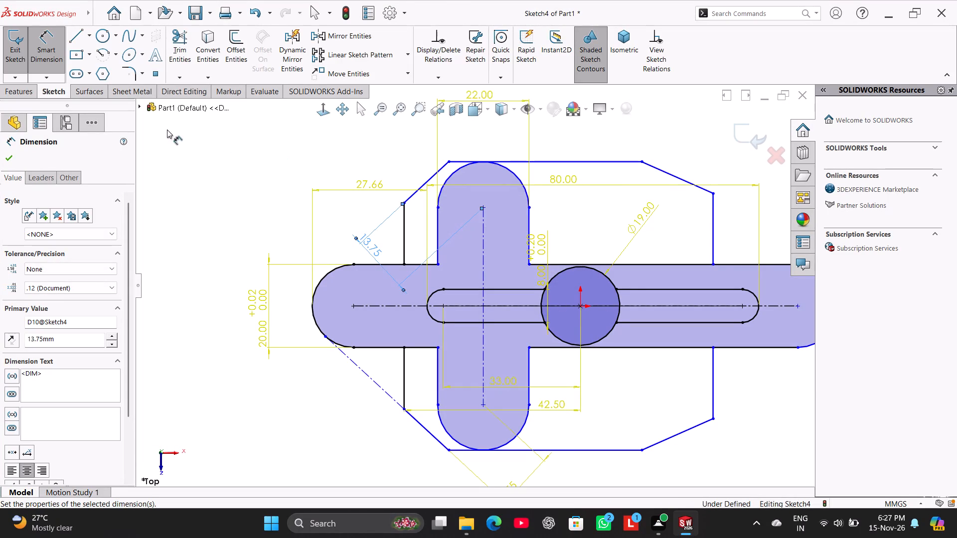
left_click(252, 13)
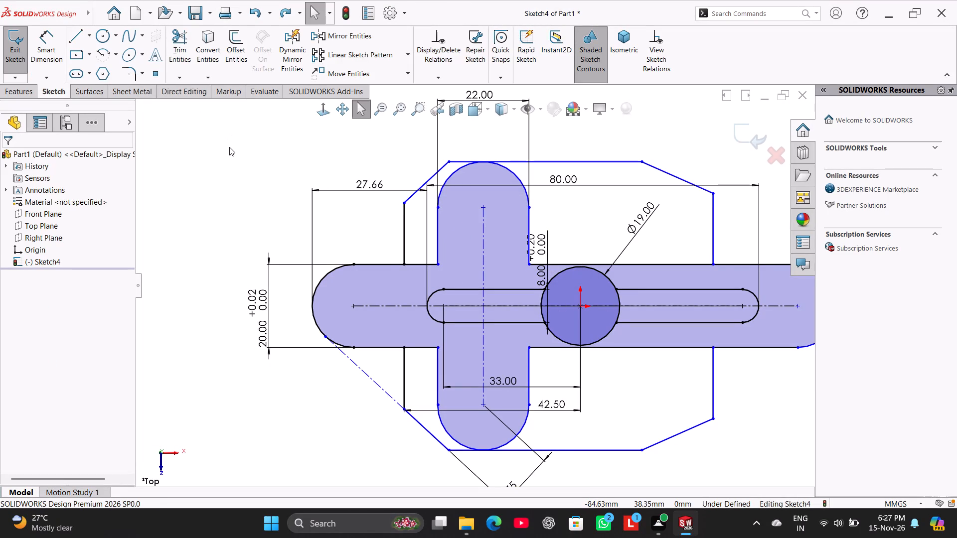
Move the upper-left chamfer's upper corner down and outward to about X -33.8 mm, Y 32.9 mm.
left_click(229, 147)
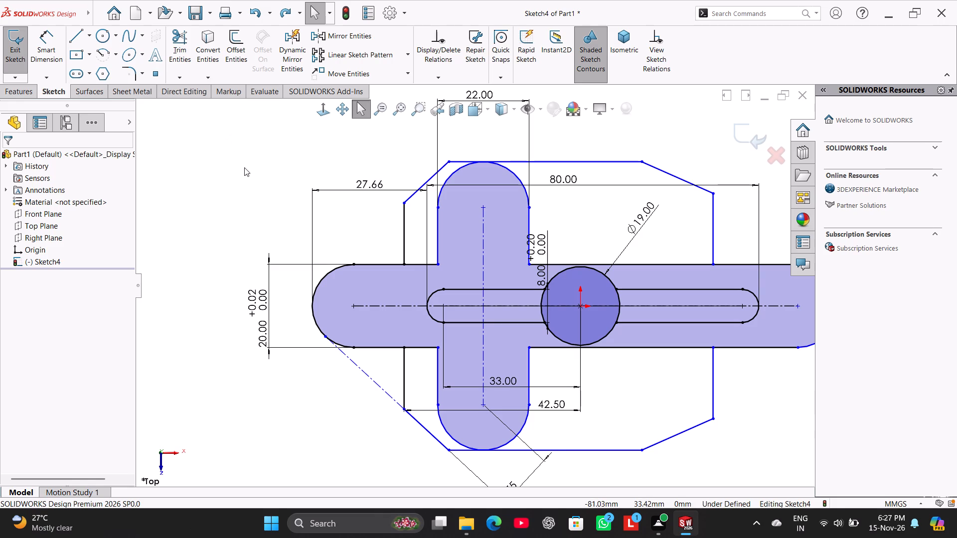
left_click_drag(447, 162, 447, 161)
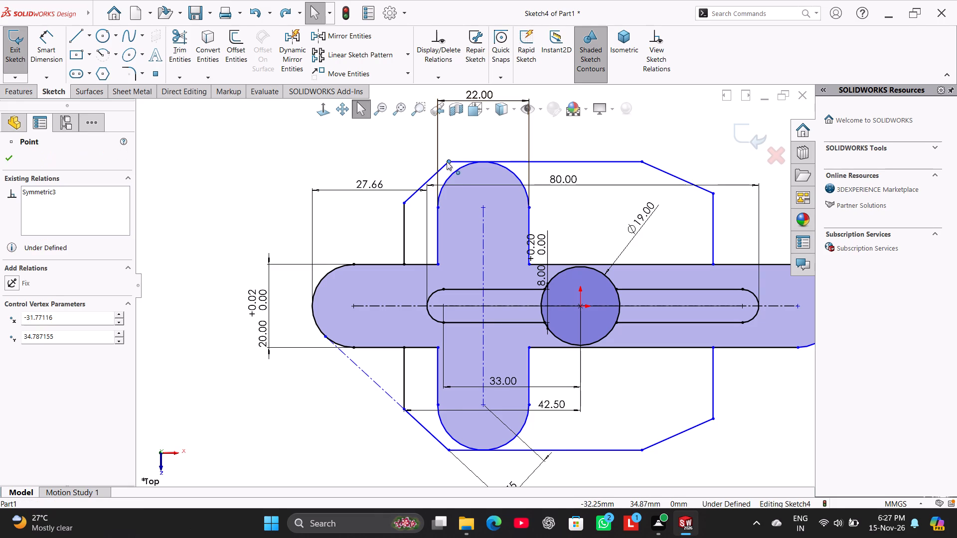
left_click_drag(447, 161, 440, 169)
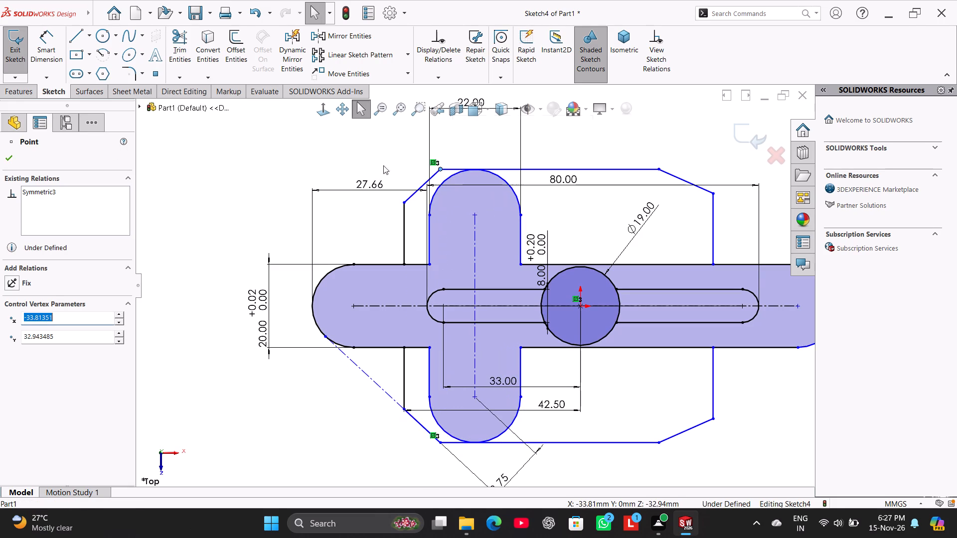
left_click(221, 162)
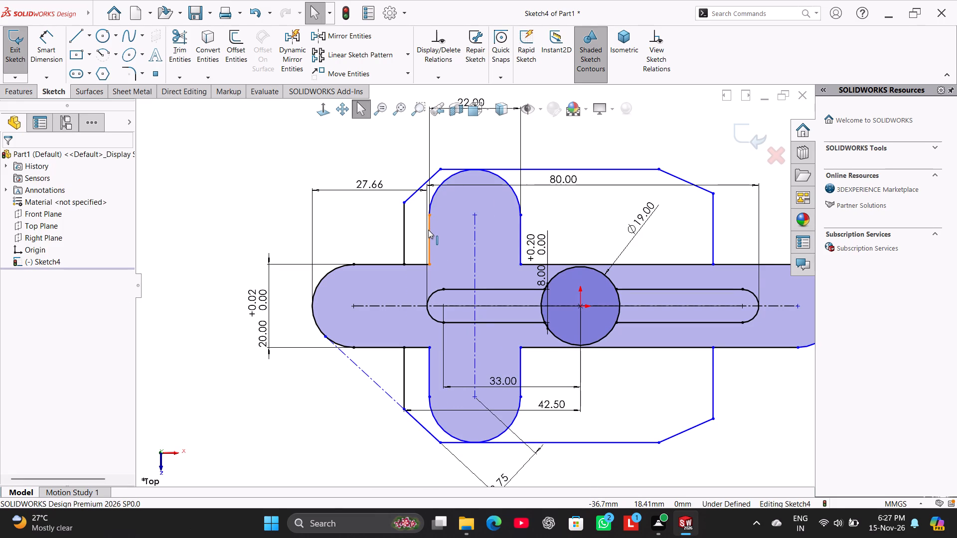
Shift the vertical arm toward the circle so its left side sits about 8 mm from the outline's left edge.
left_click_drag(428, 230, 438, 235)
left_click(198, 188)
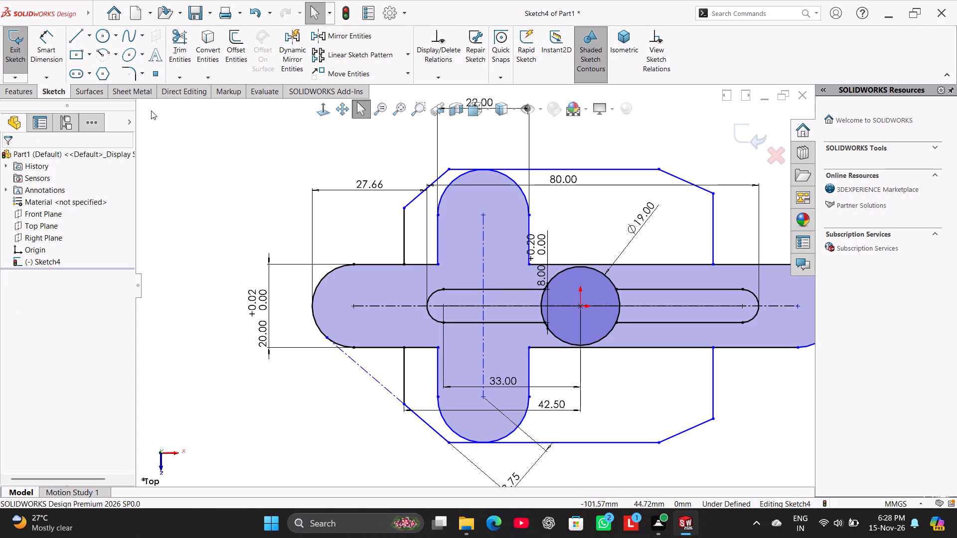
Dimension the vertical arm's left side from the outline's left vertical edge at 14 mm.
left_click(57, 40)
left_click(438, 238)
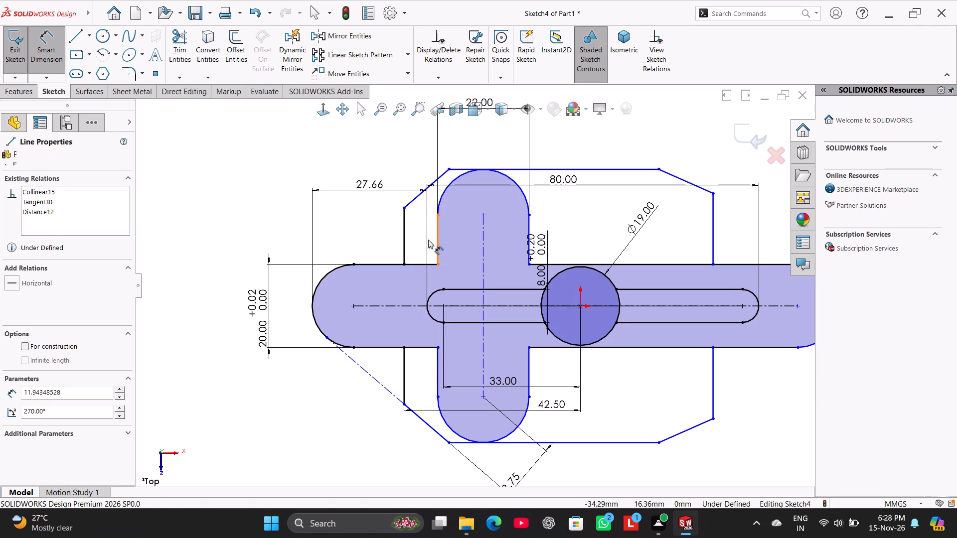
left_click(405, 240)
left_click(422, 156)
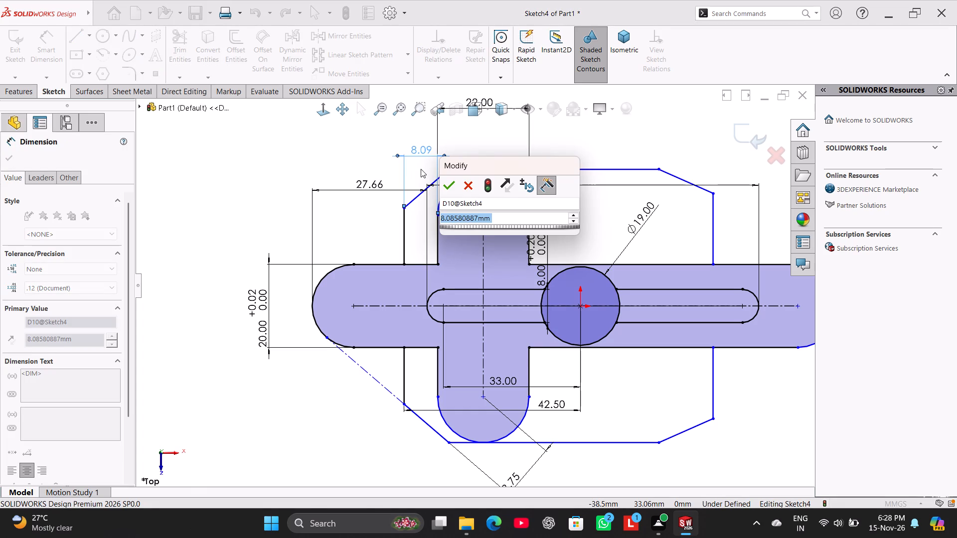
type("14")
key("Return")
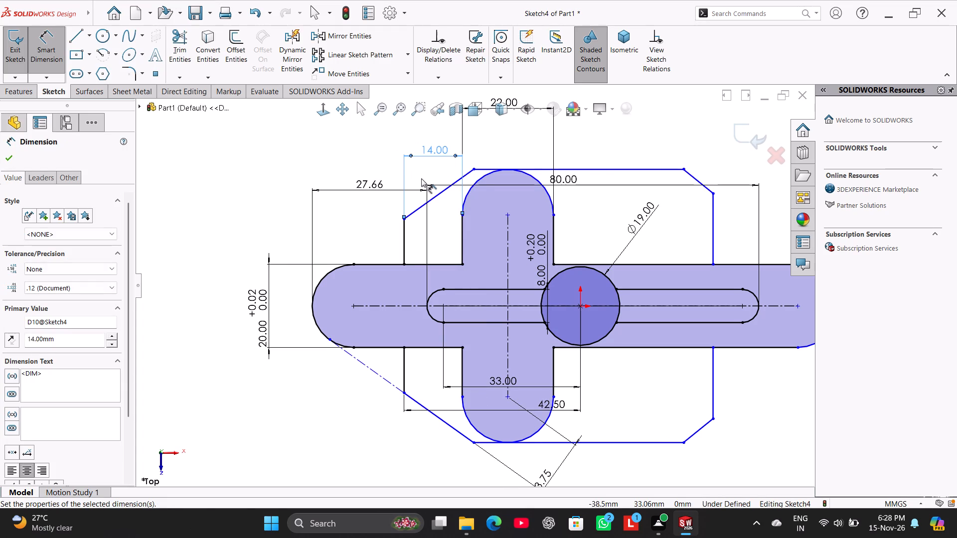
right_click(239, 174)
left_click(290, 207)
left_click(283, 206)
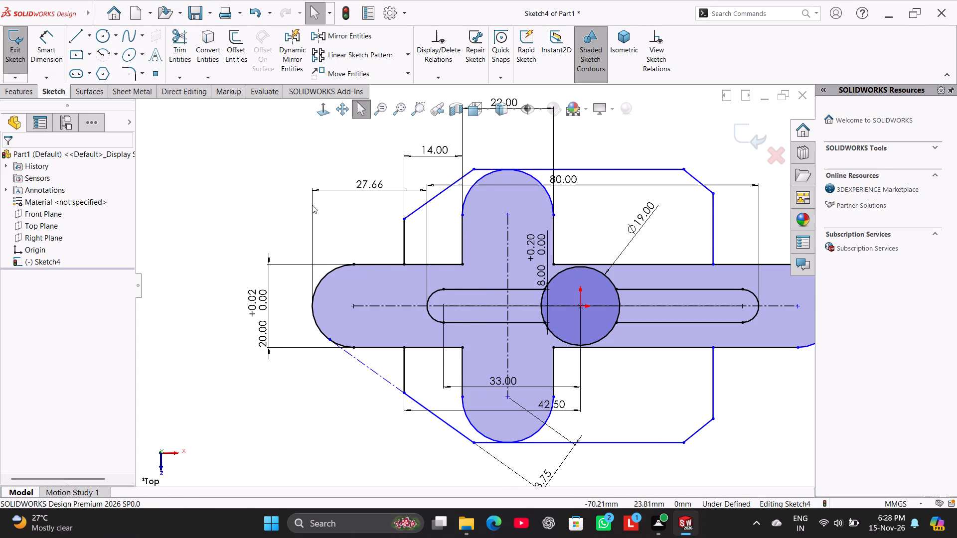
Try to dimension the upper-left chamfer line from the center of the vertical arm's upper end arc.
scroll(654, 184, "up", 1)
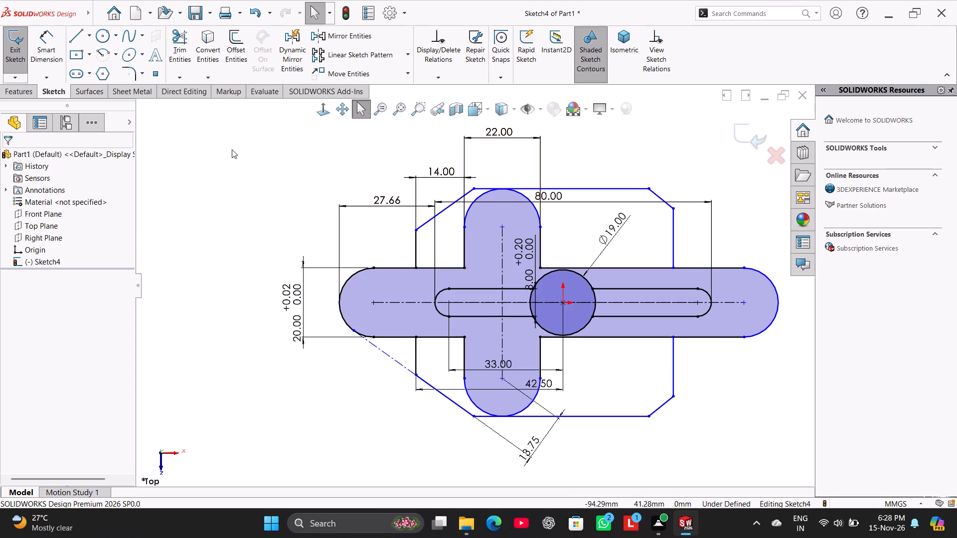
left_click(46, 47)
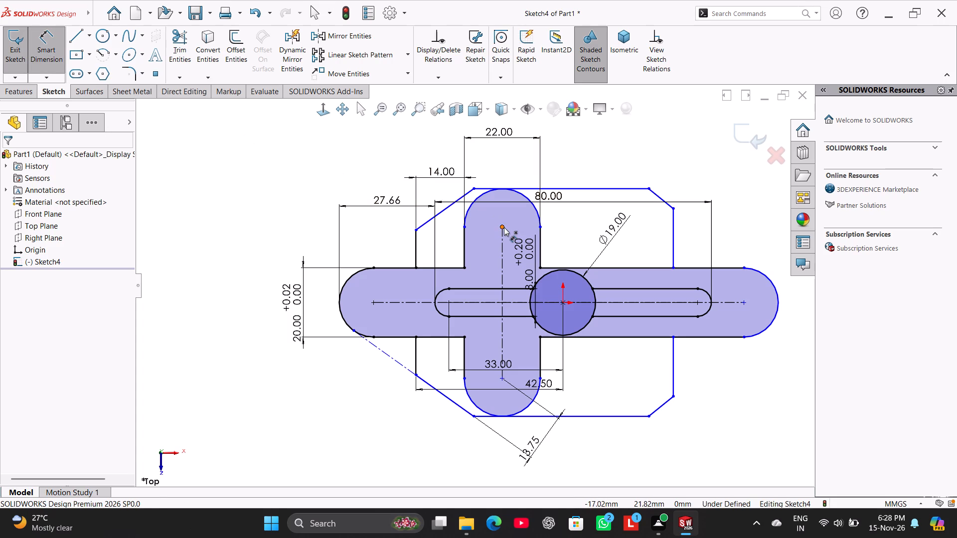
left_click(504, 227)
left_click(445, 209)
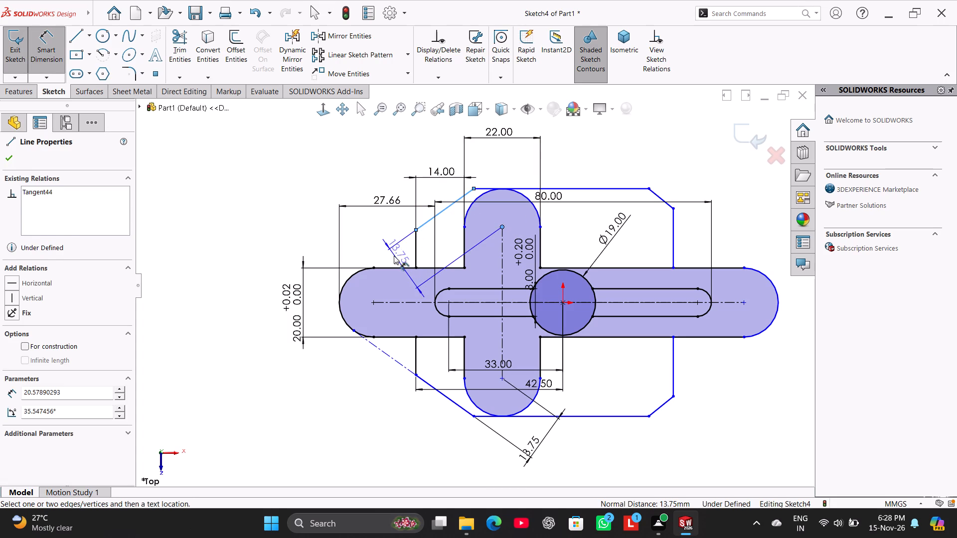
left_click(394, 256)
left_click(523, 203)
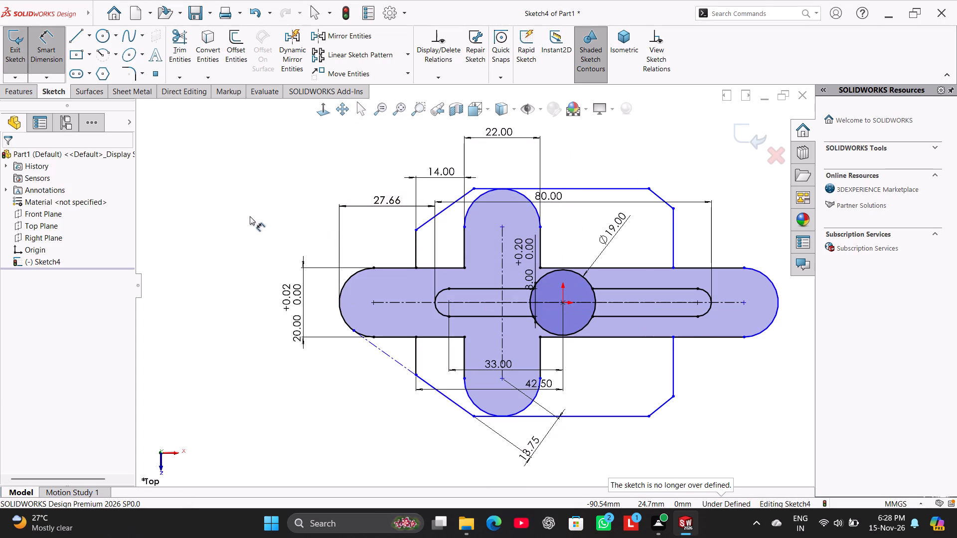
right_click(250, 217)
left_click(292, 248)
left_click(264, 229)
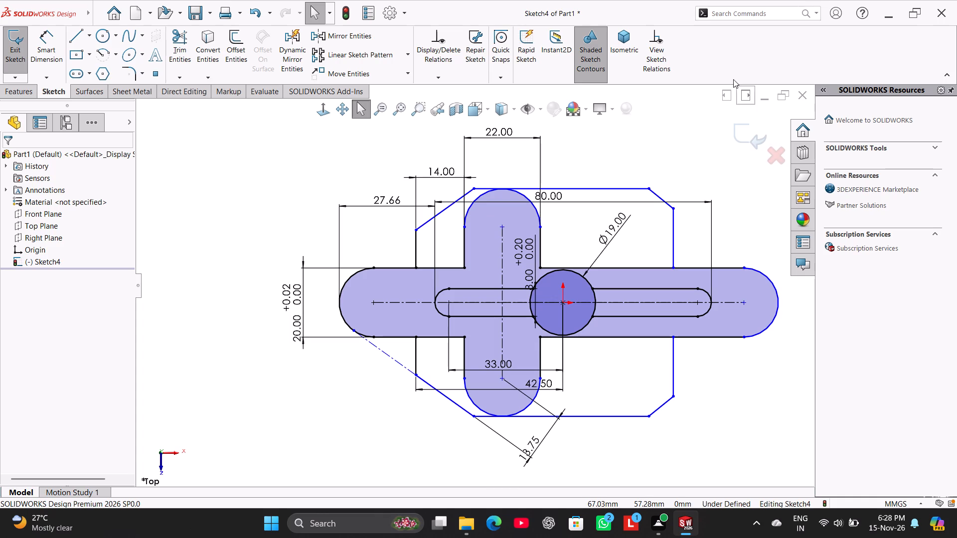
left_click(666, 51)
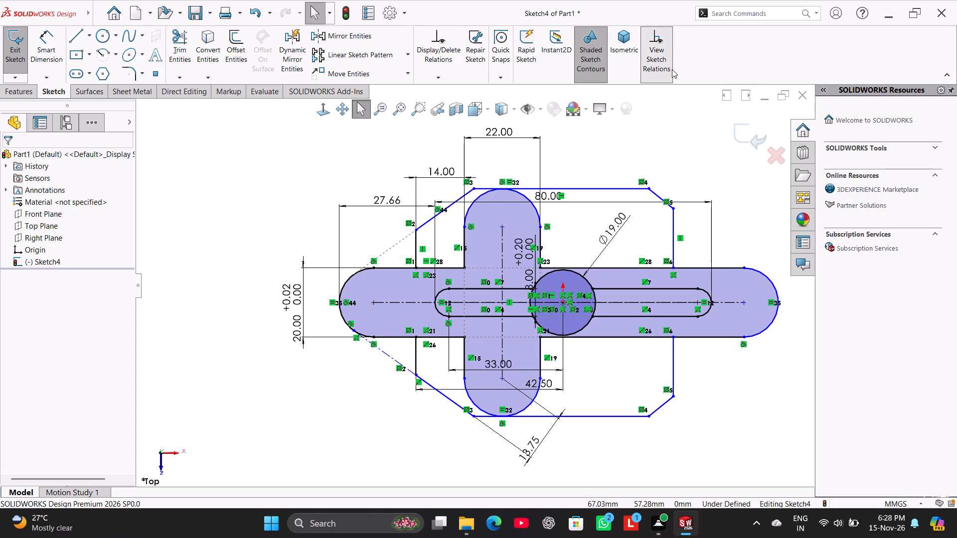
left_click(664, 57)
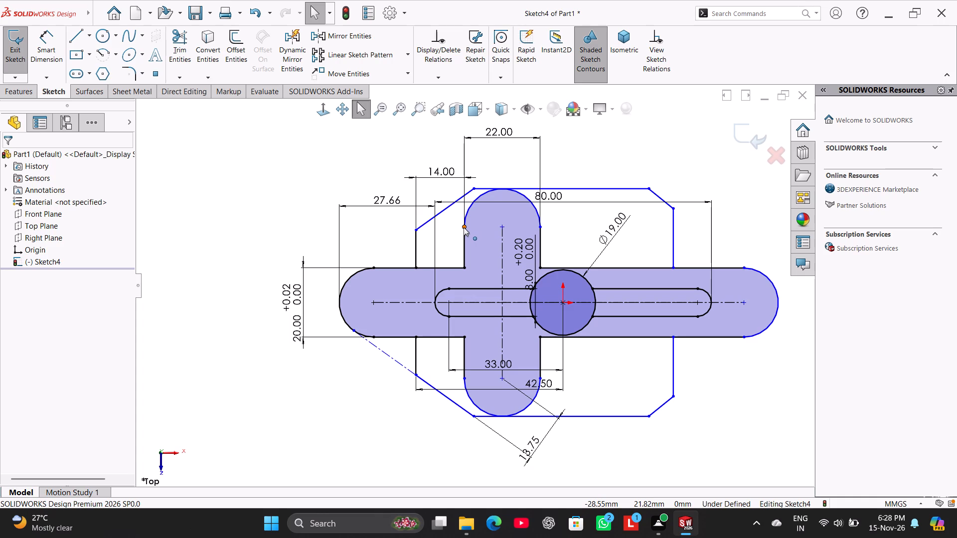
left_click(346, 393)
Delete the 33 mm dimension between the slot's left end arc center and the circle's center.
double_click(491, 364)
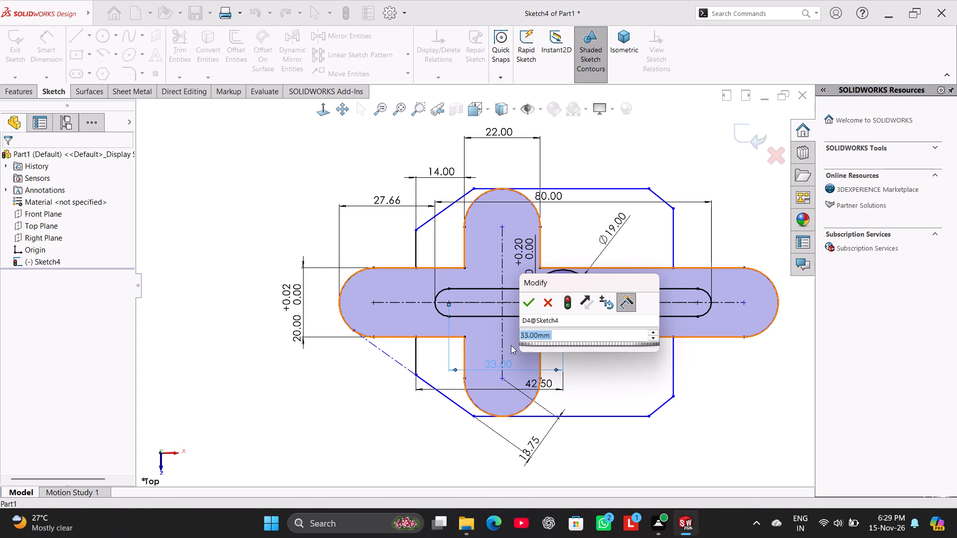
left_click(545, 310)
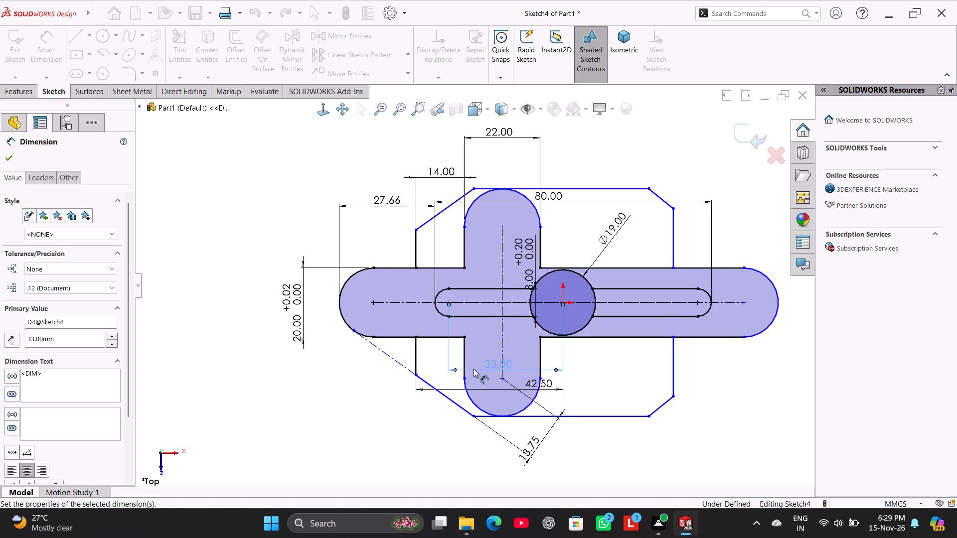
right_click(490, 359)
left_click(511, 389)
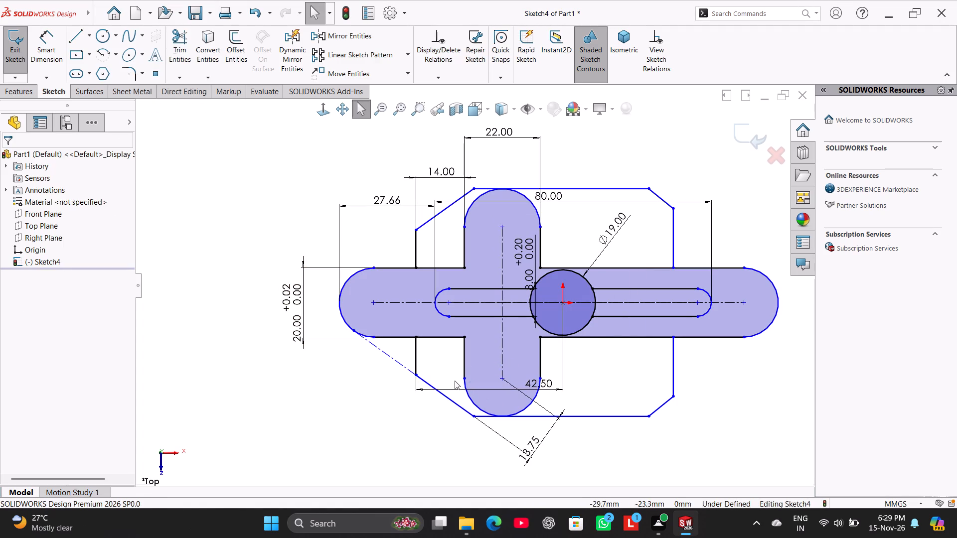
left_click(305, 397)
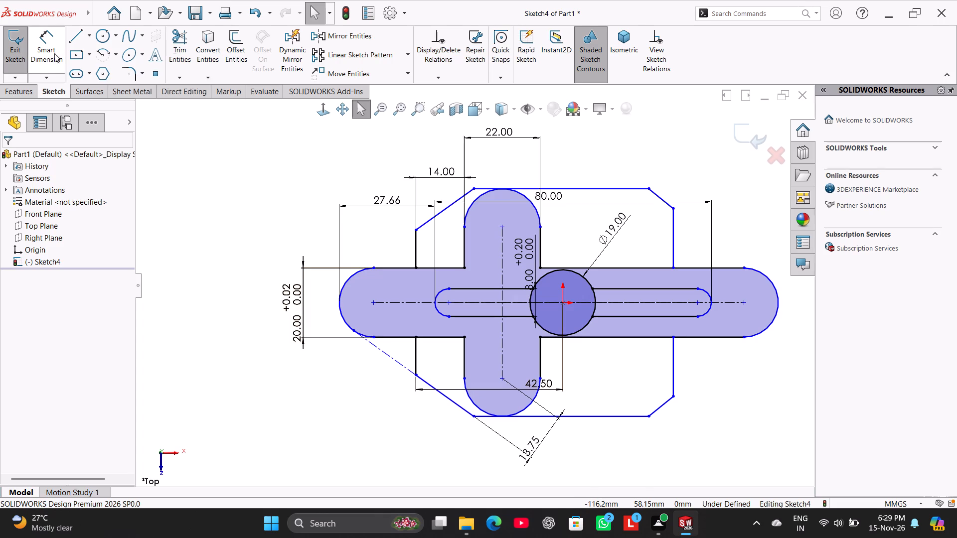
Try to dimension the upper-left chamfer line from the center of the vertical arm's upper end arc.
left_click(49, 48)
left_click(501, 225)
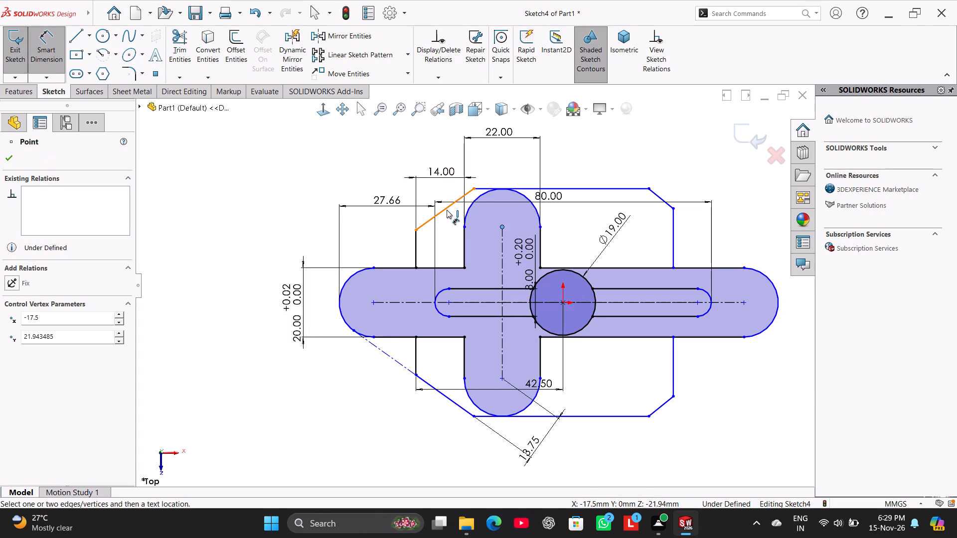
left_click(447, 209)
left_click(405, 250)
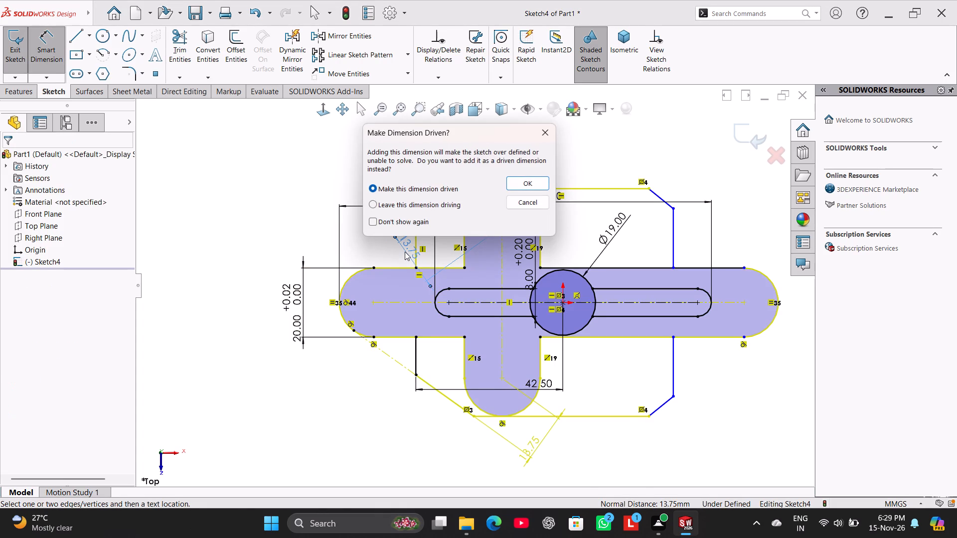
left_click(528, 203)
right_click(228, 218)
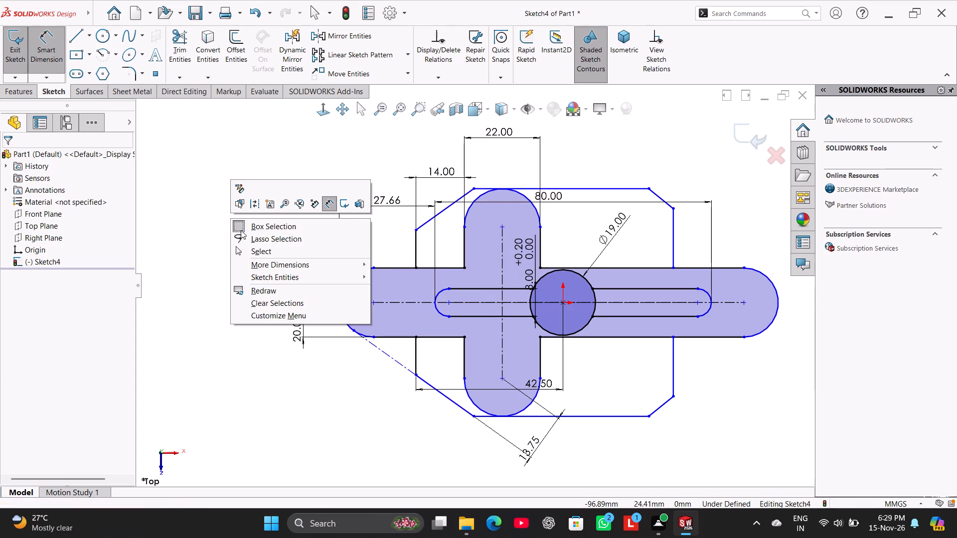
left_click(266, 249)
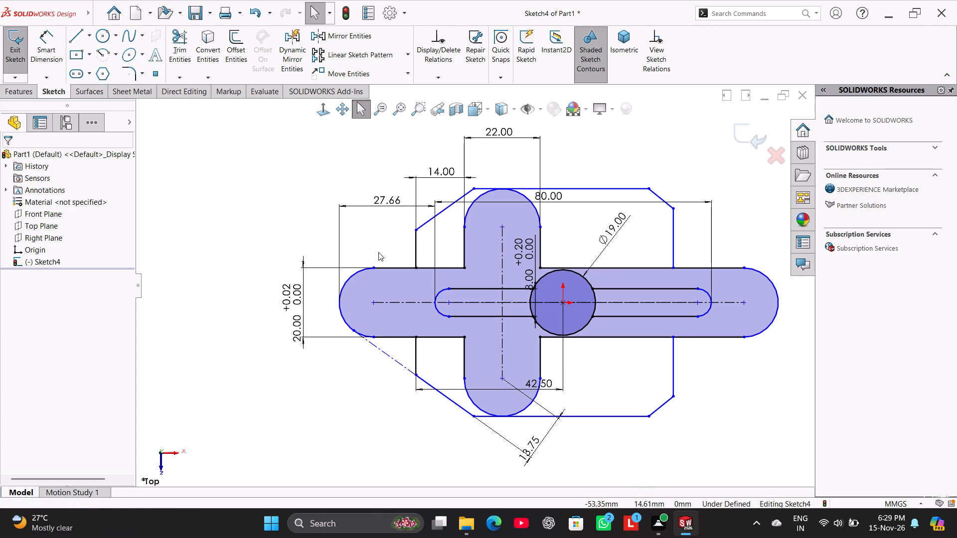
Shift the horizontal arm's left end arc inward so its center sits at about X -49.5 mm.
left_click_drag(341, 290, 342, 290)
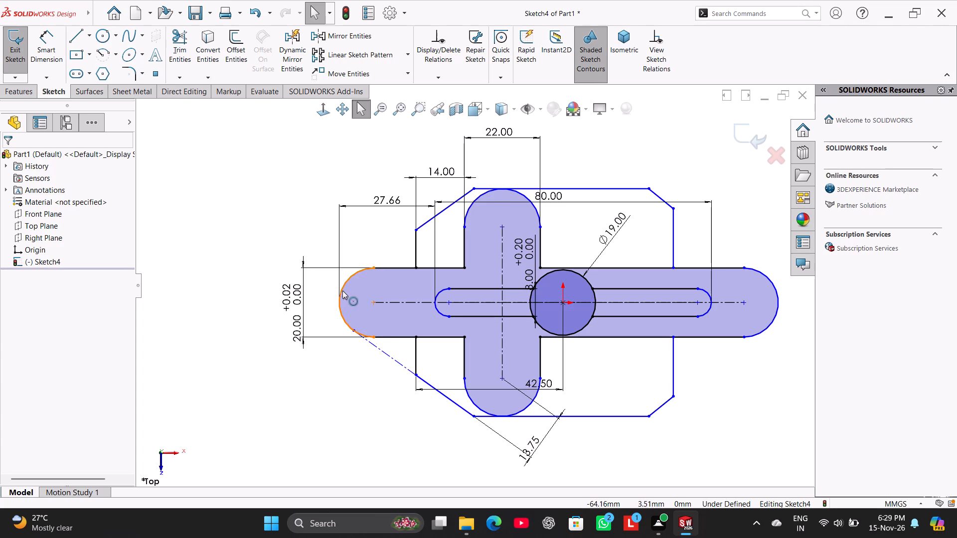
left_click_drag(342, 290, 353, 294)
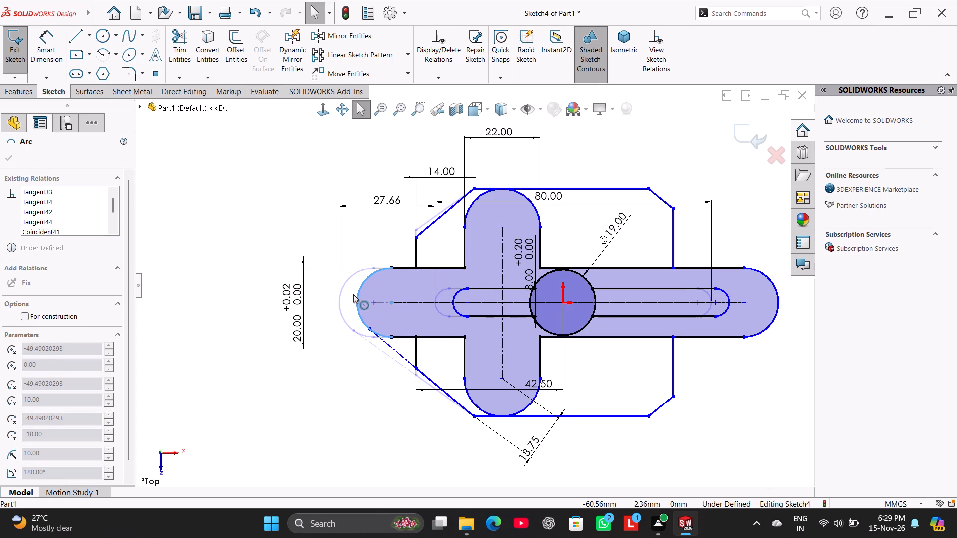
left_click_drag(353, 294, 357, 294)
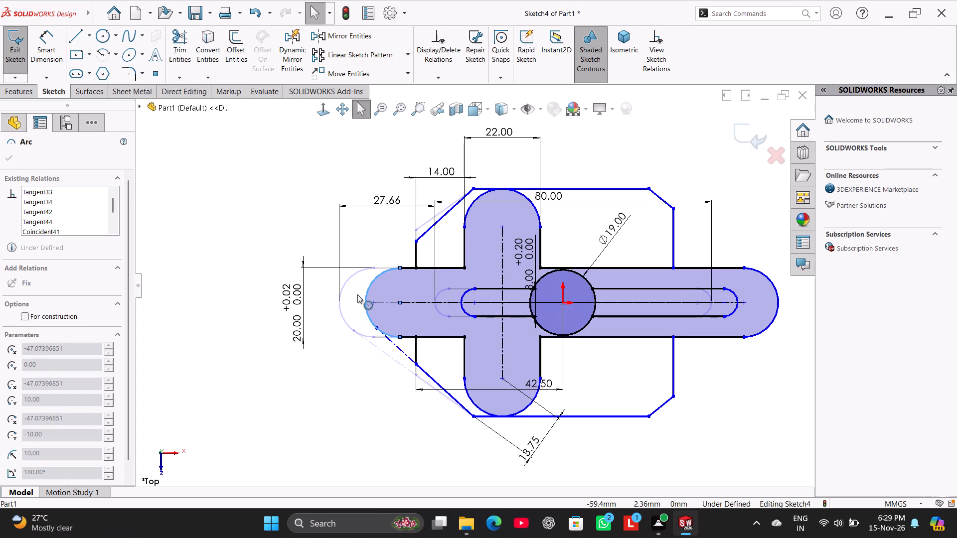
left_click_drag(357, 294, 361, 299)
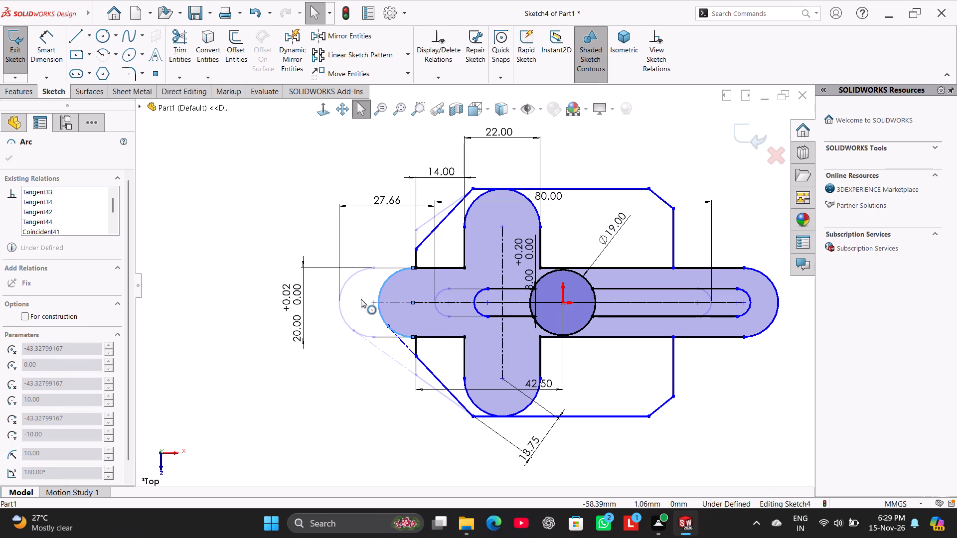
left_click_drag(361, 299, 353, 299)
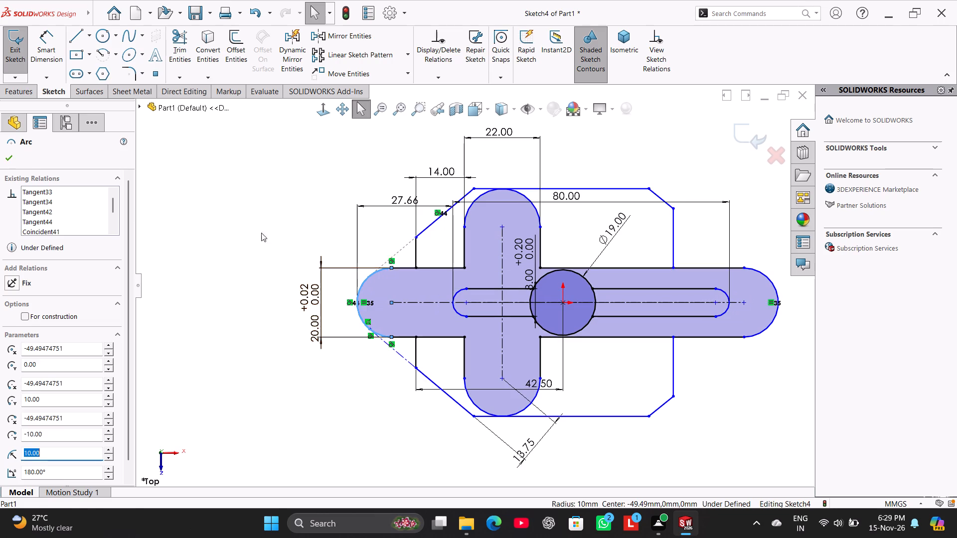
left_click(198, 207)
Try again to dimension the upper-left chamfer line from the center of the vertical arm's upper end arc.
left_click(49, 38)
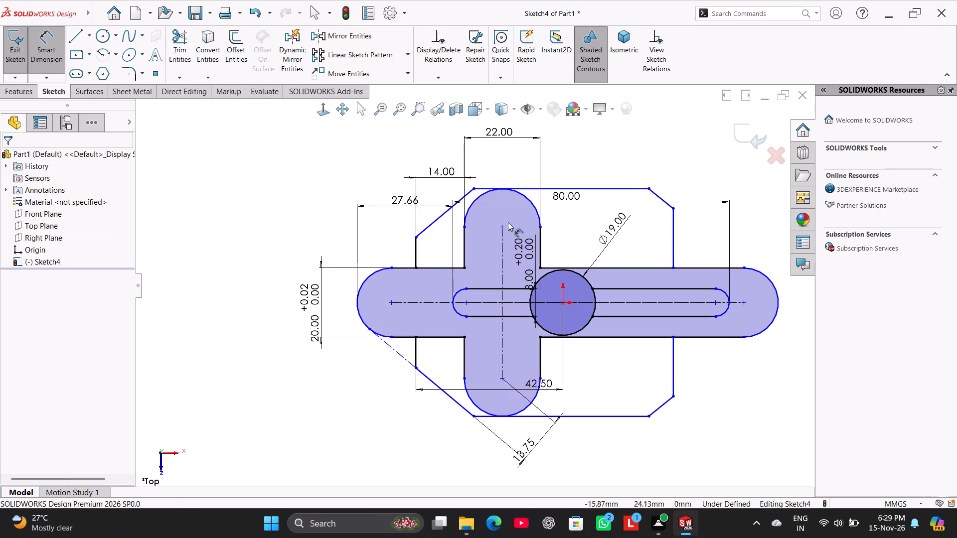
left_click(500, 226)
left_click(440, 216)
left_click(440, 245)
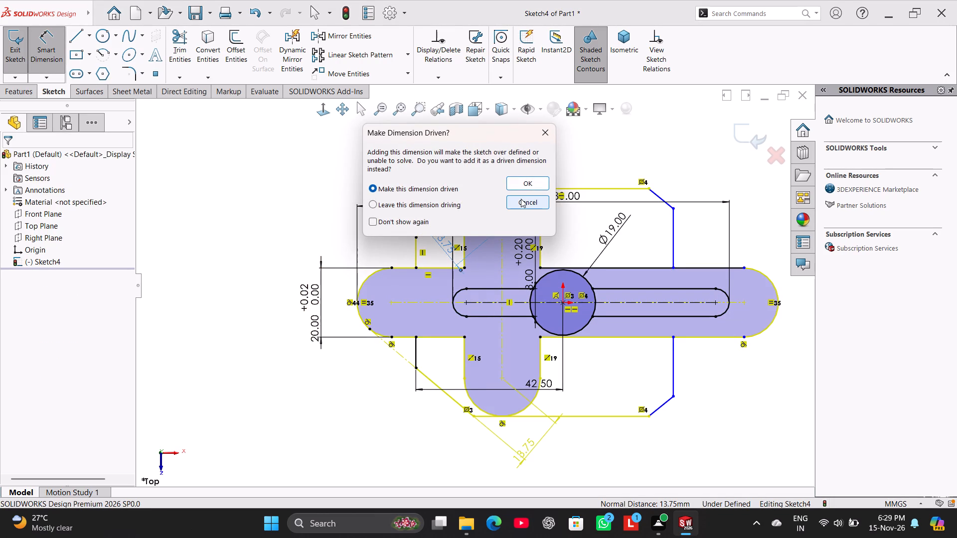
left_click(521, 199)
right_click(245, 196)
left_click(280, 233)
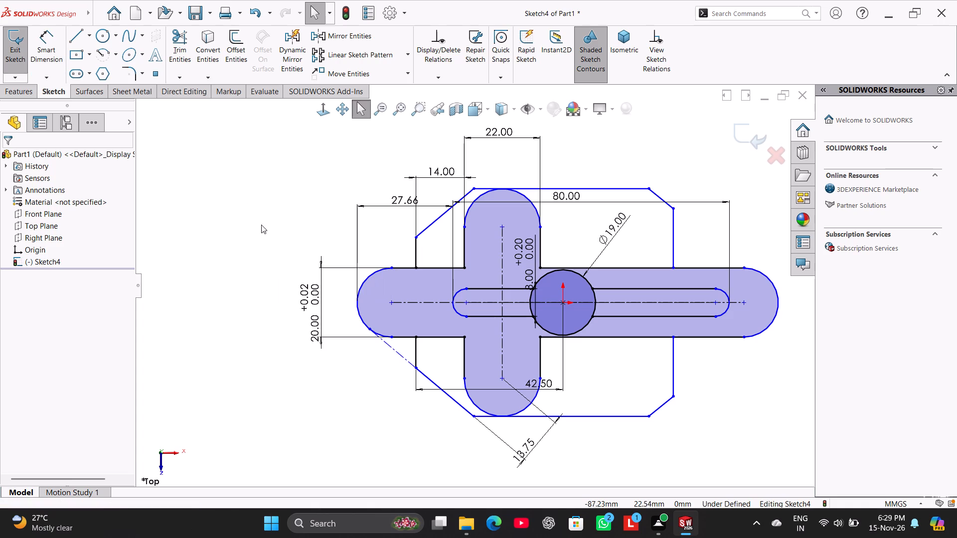
Delete the tangent relation between the upper-left chamfer line and the horizontal arm's left end arc.
right_click(429, 228)
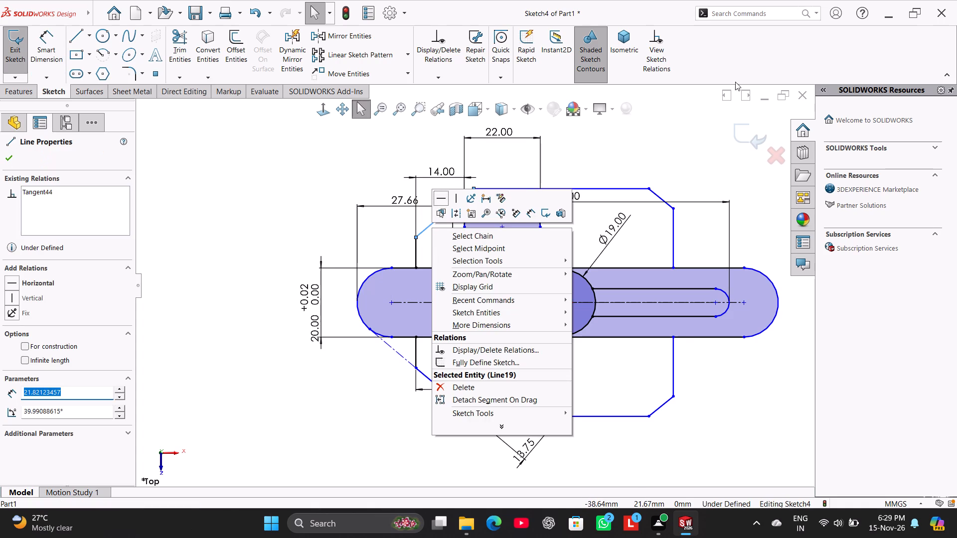
left_click(623, 146)
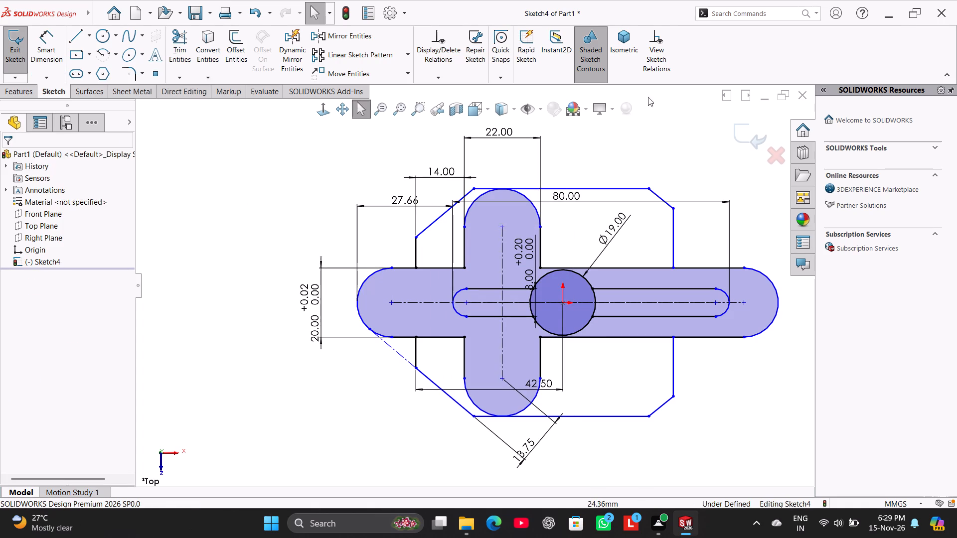
left_click(655, 70)
right_click(436, 214)
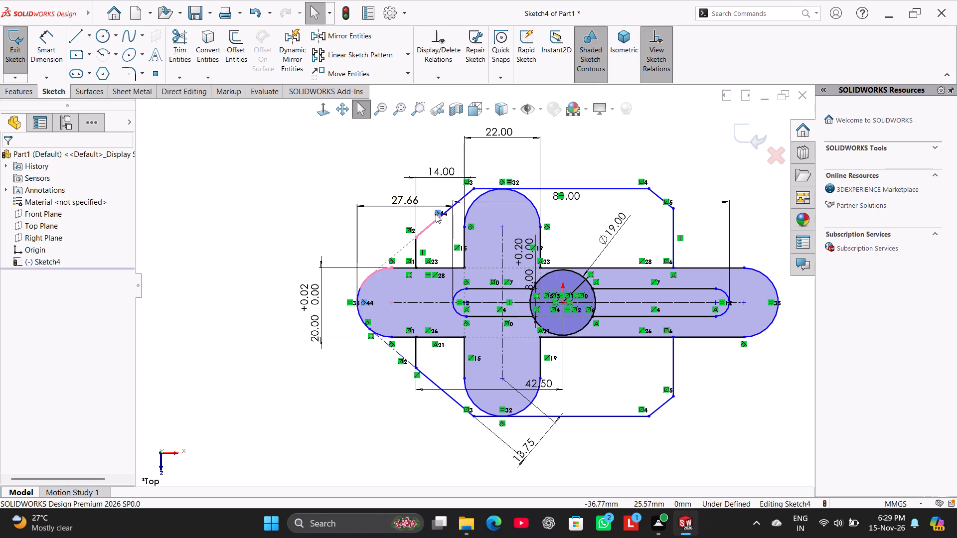
left_click(490, 345)
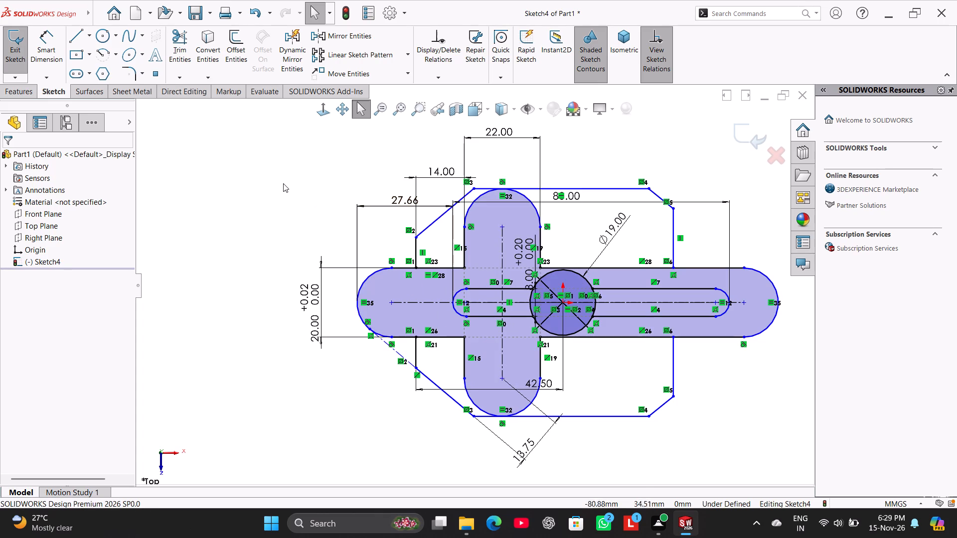
left_click(283, 183)
left_click(642, 61)
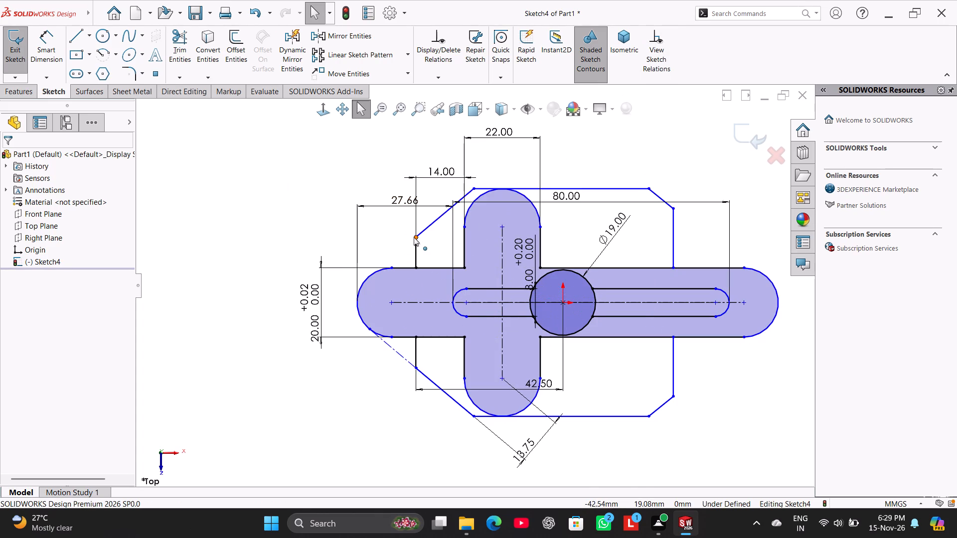
Reshape the upper-left chamfer, placing its upper corner at about Y 31.5 mm and its lower corner at about Y 21.8 mm.
left_click_drag(414, 237, 406, 231)
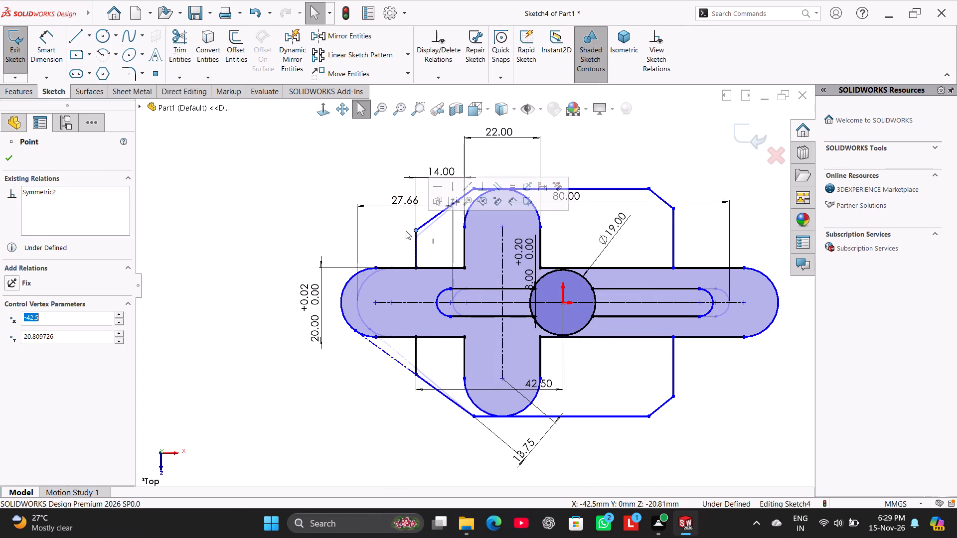
left_click(666, 47)
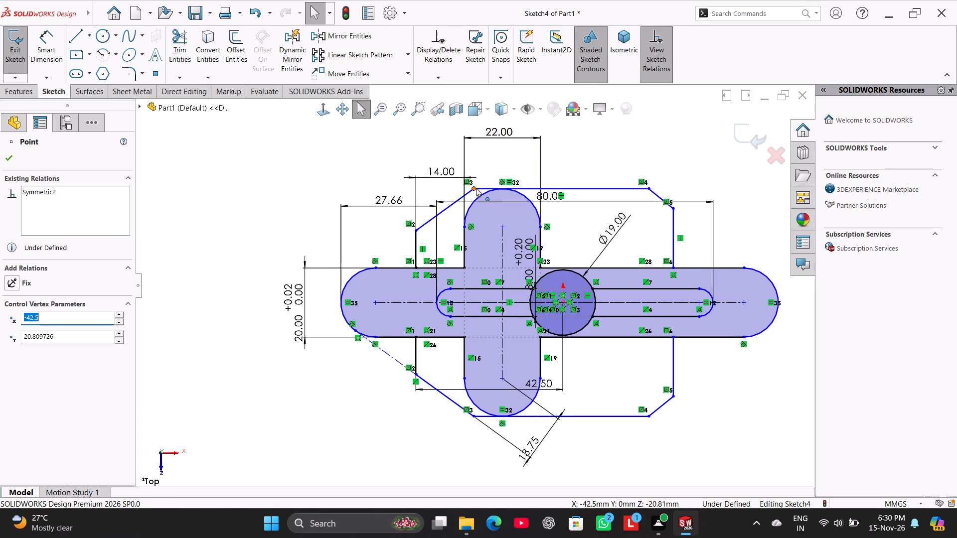
left_click_drag(476, 186, 460, 194)
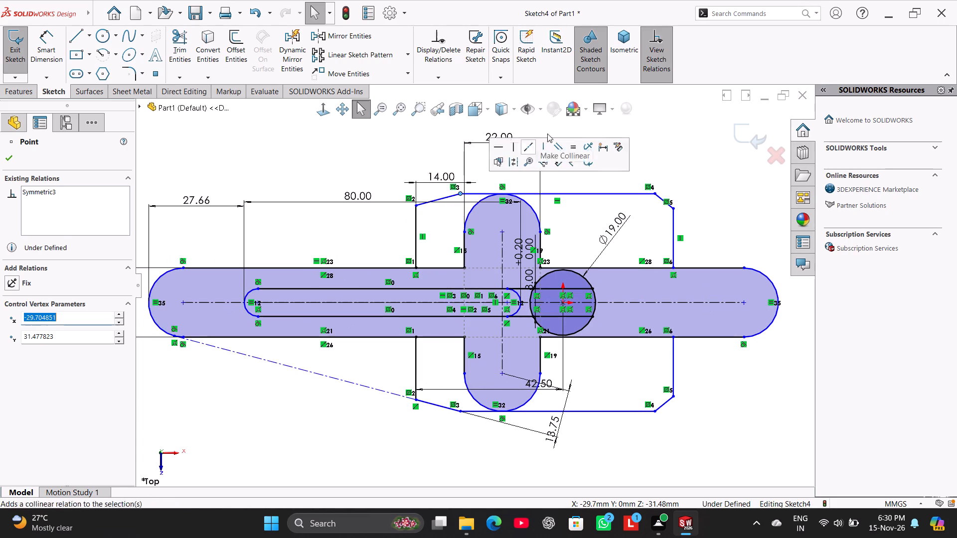
left_click(653, 62)
left_click(622, 128)
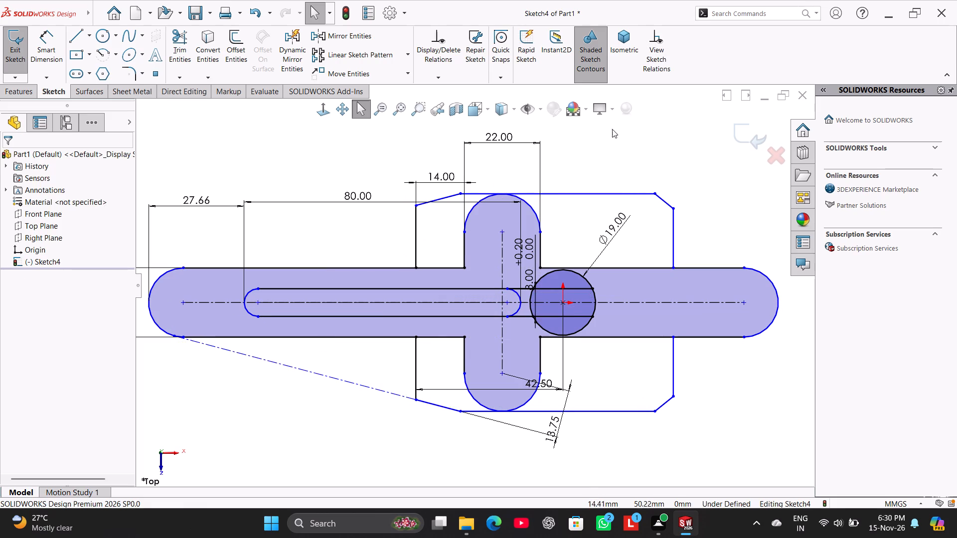
left_click_drag(417, 205, 419, 214)
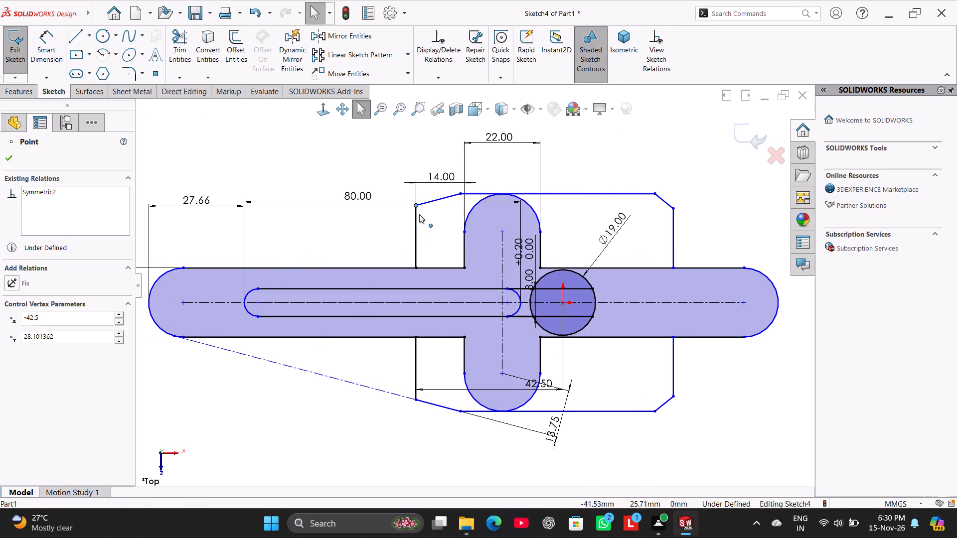
left_click_drag(419, 214, 426, 227)
left_click(664, 54)
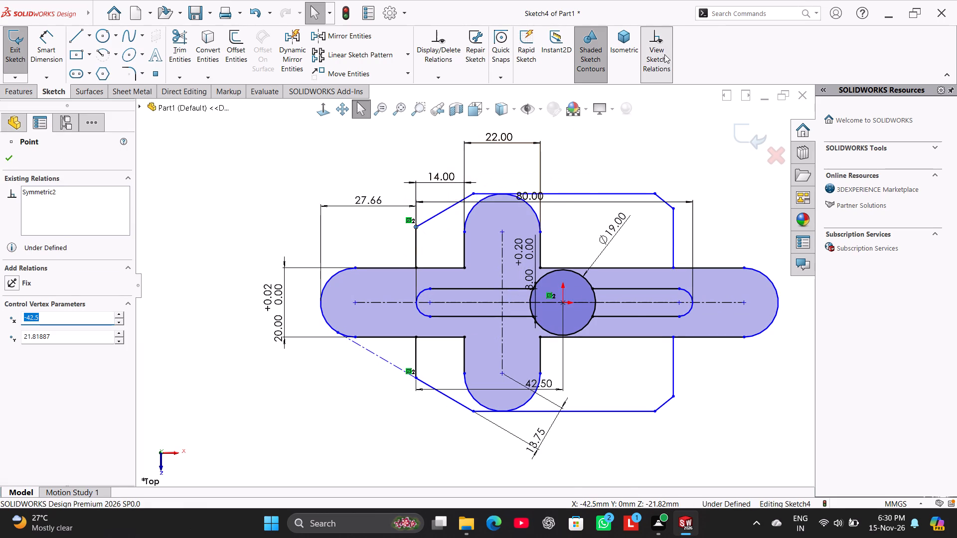
left_click(664, 54)
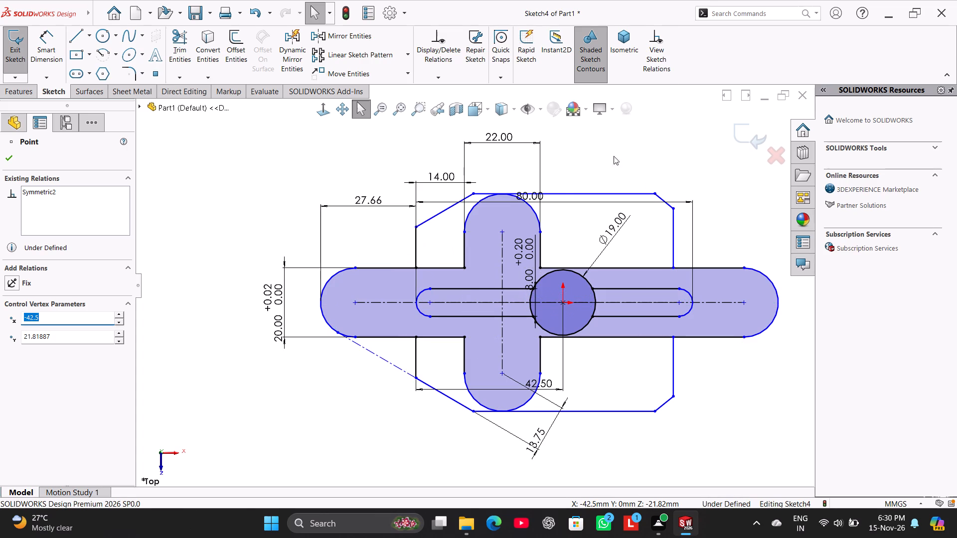
Delete the upper-left chamfer line from the outline.
right_click(438, 216)
left_click(465, 375)
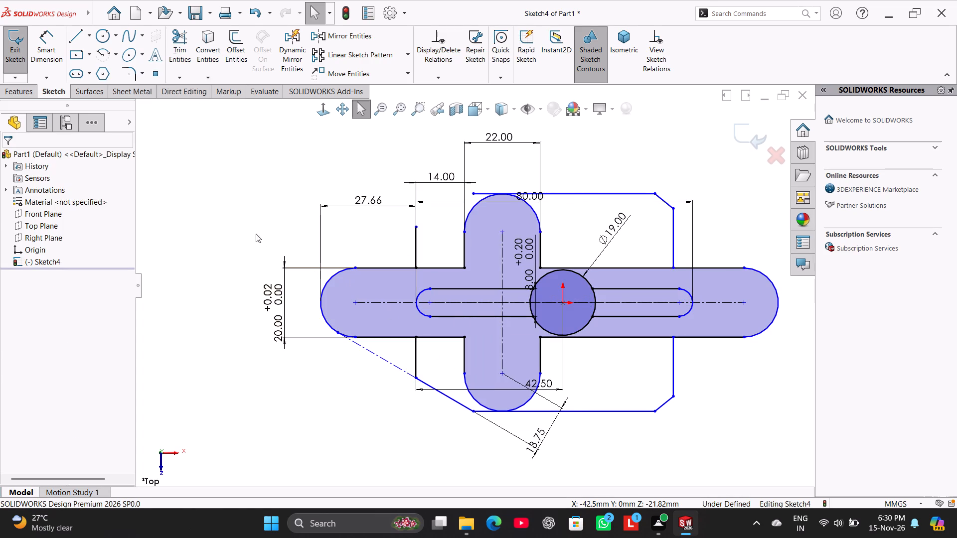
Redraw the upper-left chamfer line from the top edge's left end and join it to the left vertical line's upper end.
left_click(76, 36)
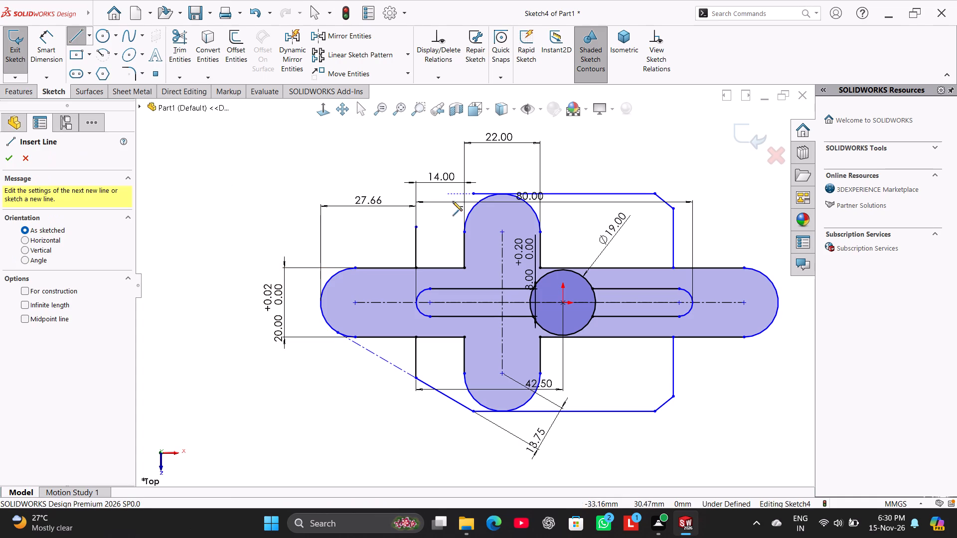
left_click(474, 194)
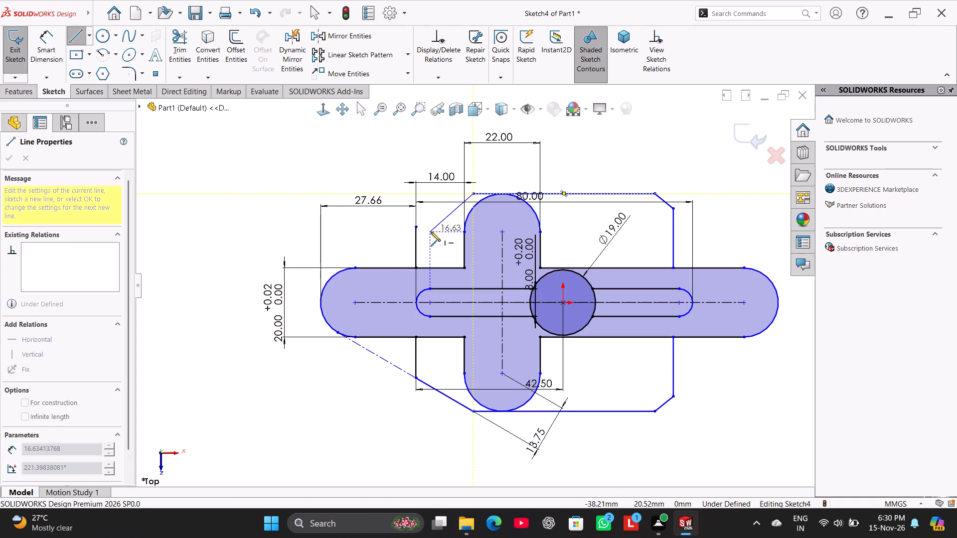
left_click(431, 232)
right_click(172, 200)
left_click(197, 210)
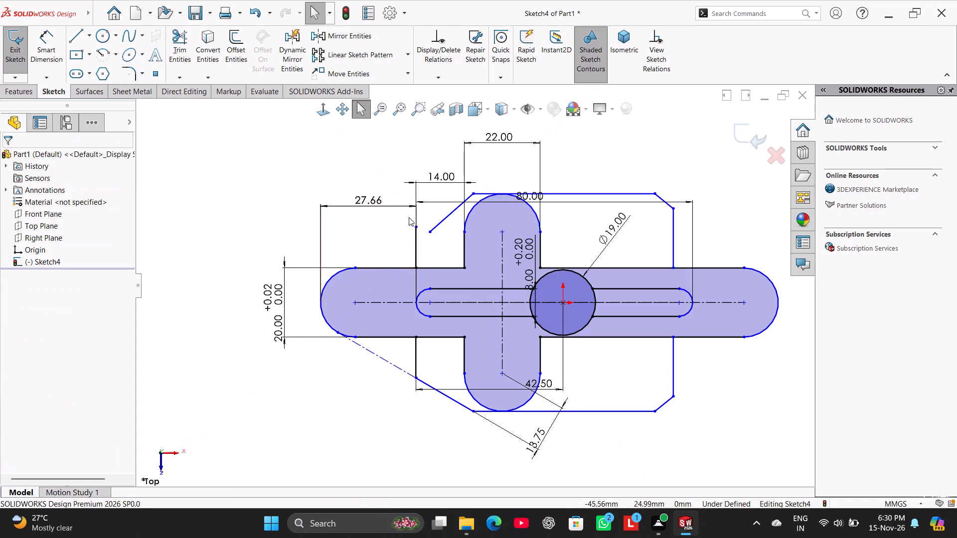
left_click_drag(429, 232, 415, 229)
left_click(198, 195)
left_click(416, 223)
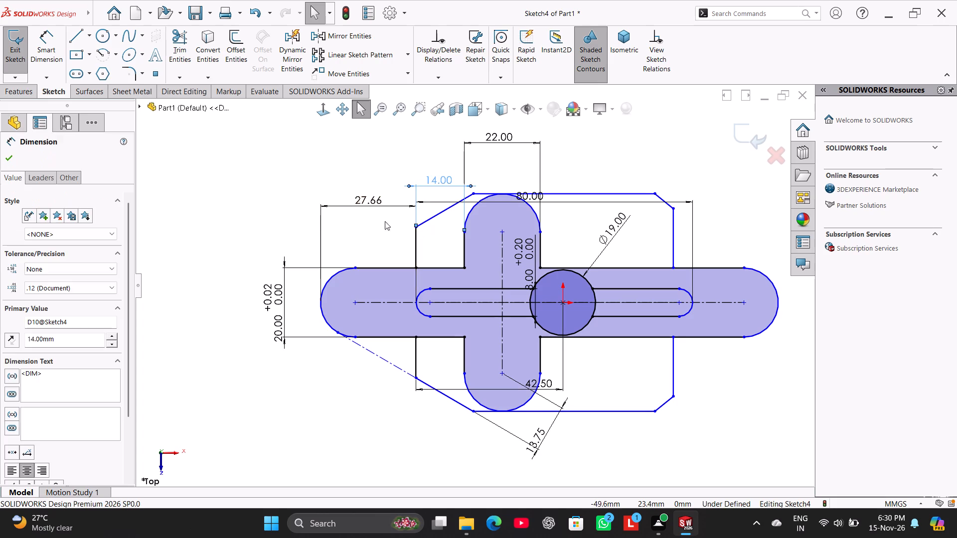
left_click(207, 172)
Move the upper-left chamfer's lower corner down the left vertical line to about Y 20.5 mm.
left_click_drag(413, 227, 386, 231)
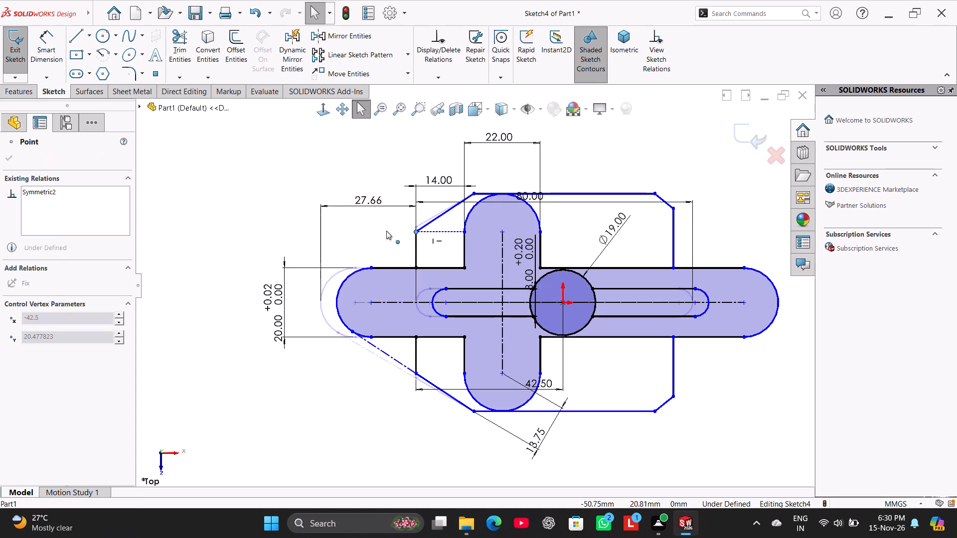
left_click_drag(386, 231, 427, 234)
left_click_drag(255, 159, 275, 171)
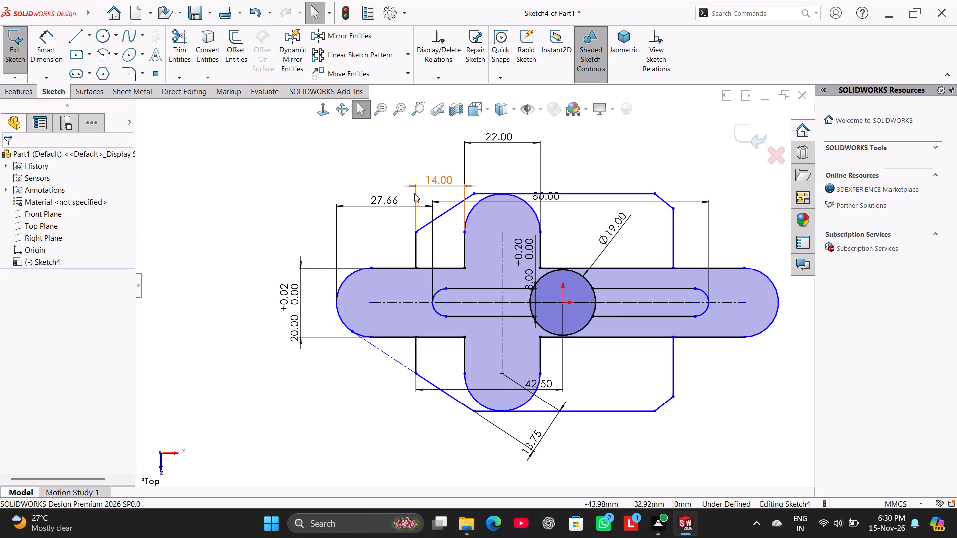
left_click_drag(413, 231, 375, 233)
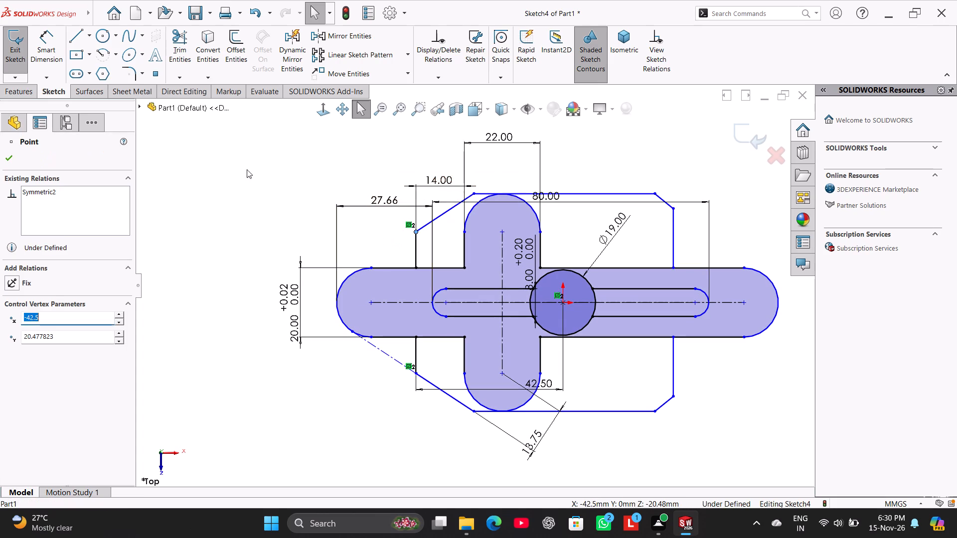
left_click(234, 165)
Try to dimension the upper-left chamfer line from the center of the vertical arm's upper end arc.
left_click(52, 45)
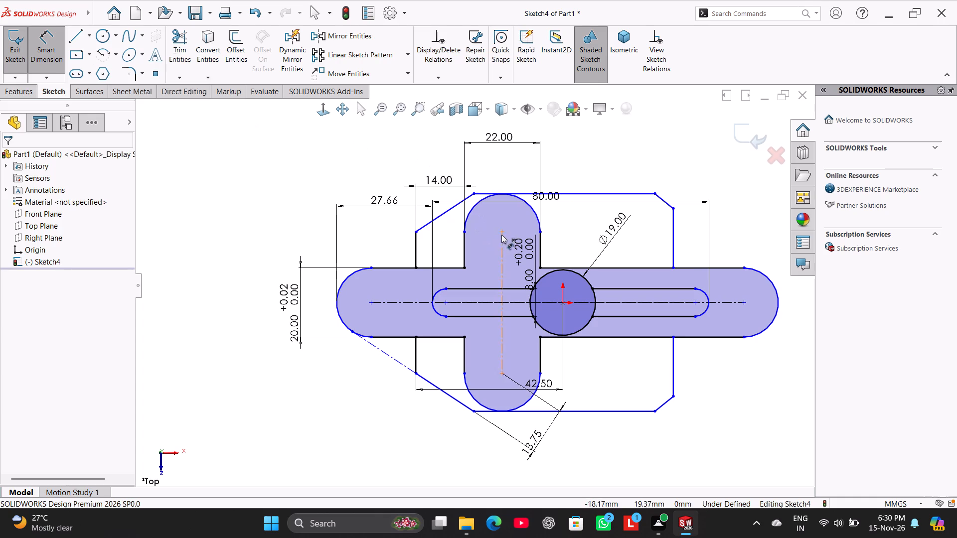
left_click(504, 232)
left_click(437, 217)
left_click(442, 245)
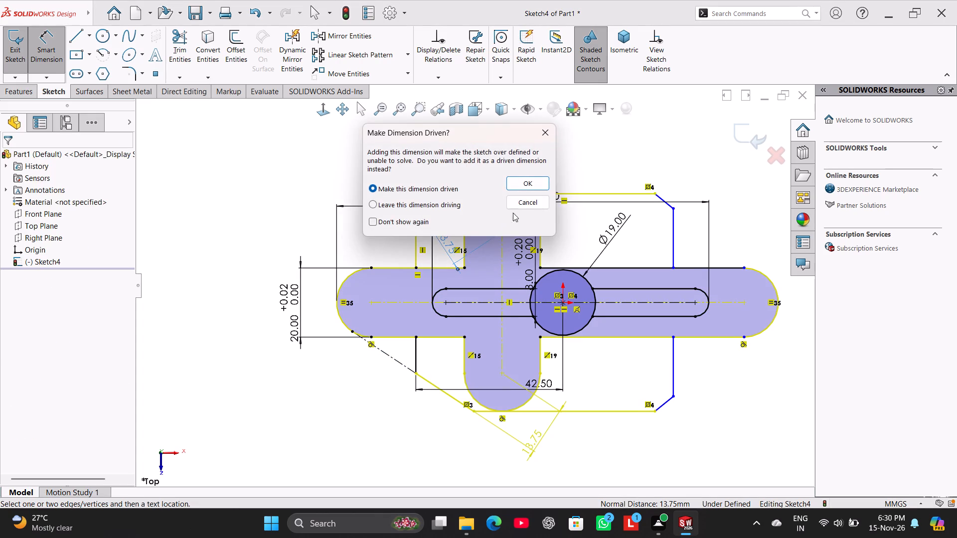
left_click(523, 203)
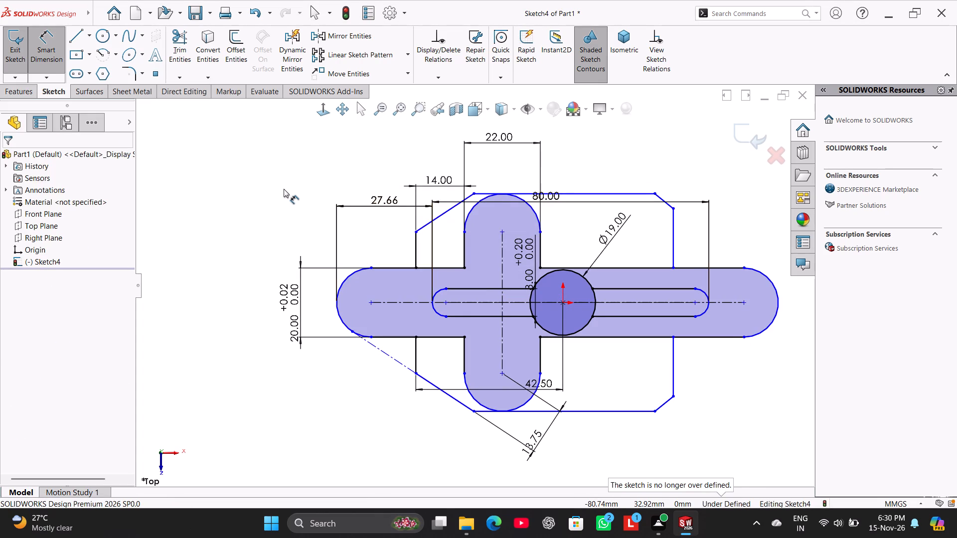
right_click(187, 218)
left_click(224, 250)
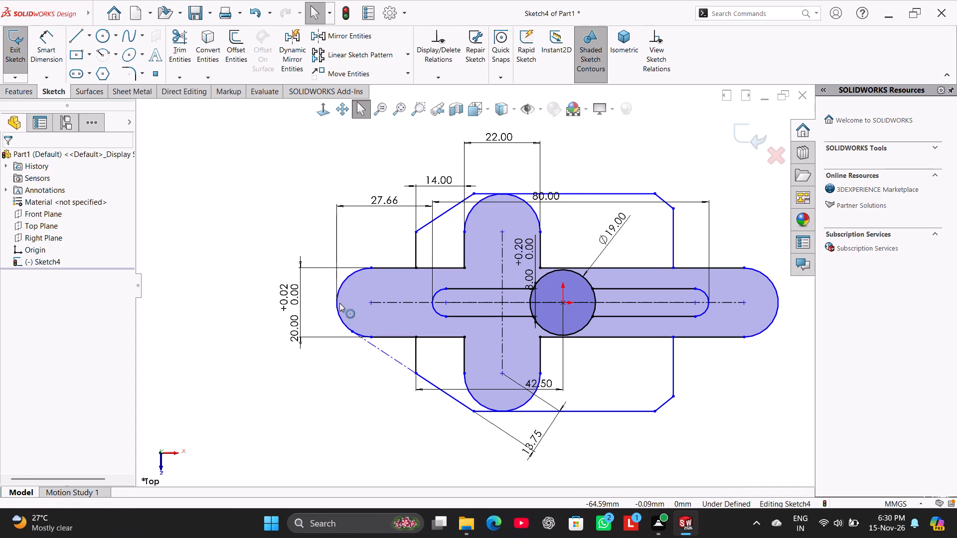
Shorten the horizontal arm by moving its left end arc inward, placing the arc's center at about X -48.8 mm.
left_click_drag(338, 303, 353, 308)
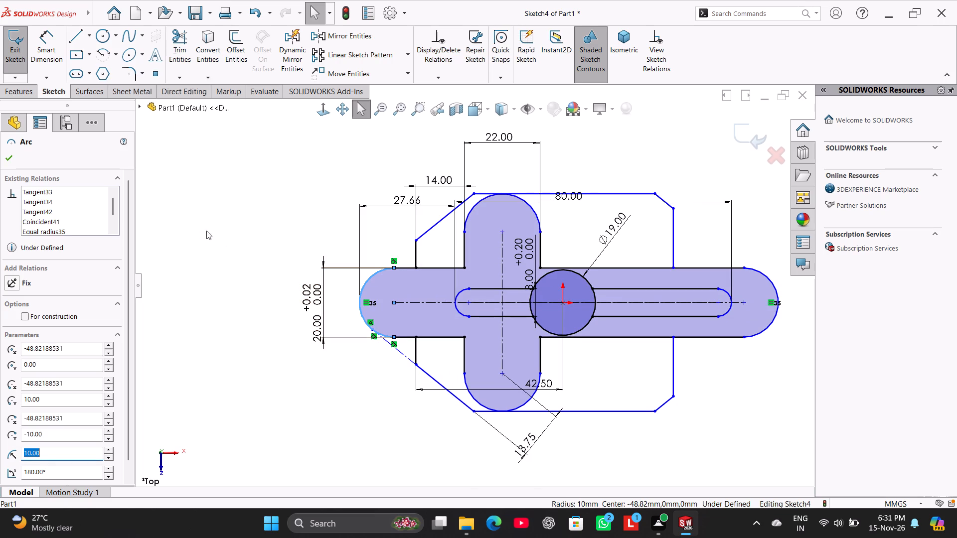
left_click(187, 218)
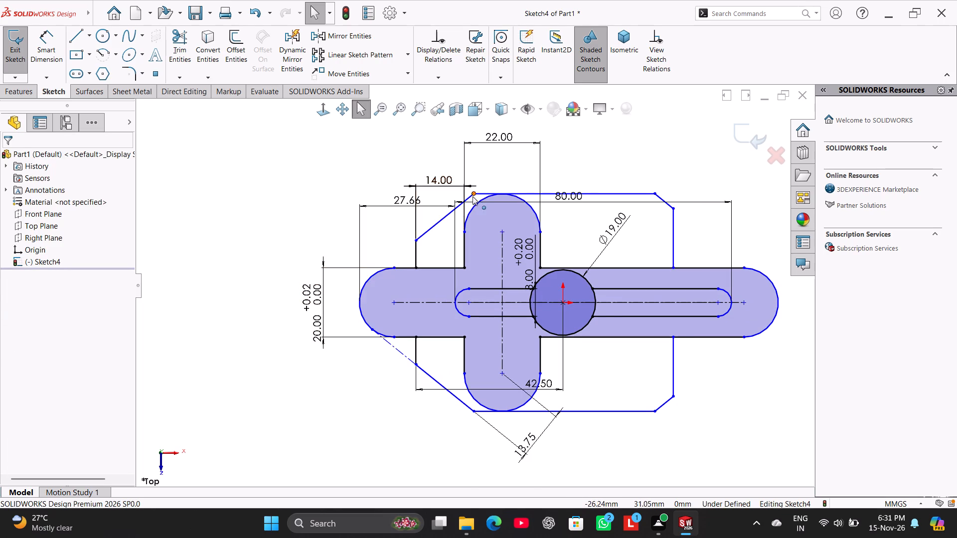
Lower the upper-left chamfer's upper corner to about X -25.8 mm, Y 28 mm.
left_click_drag(474, 194, 468, 200)
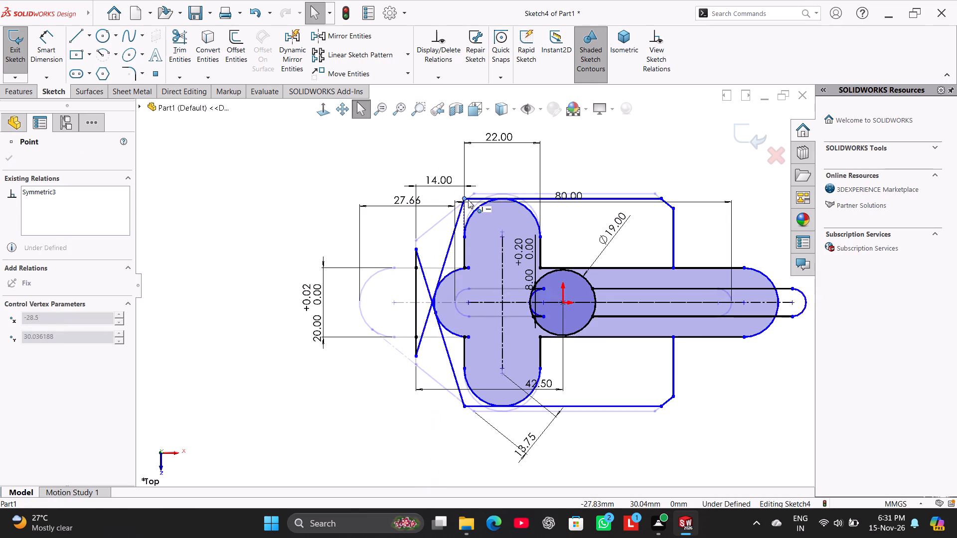
left_click_drag(468, 200, 486, 205)
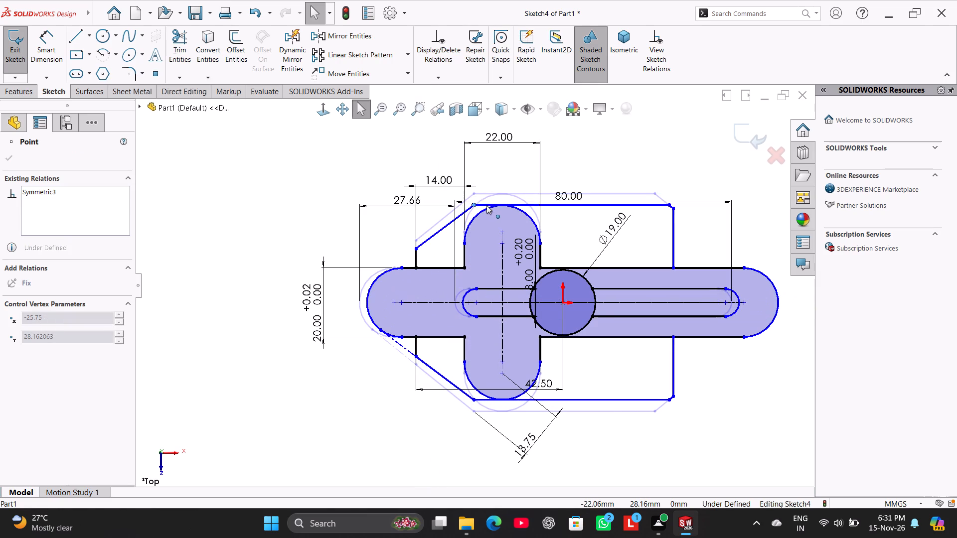
left_click_drag(486, 205, 482, 204)
left_click(255, 201)
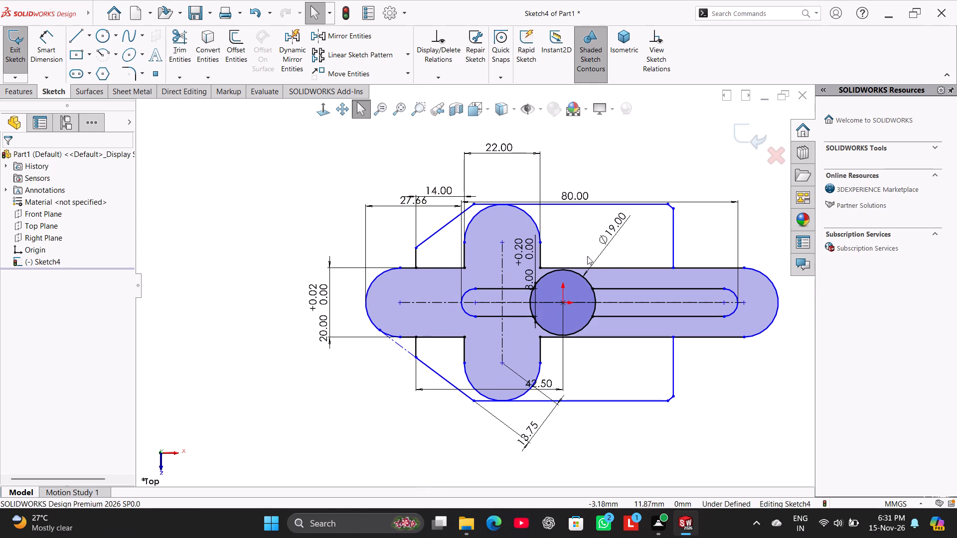
Delete the short left vertical line above the horizontal arm together with its associated dimension.
scroll(598, 242, "down", 1)
right_click(370, 259)
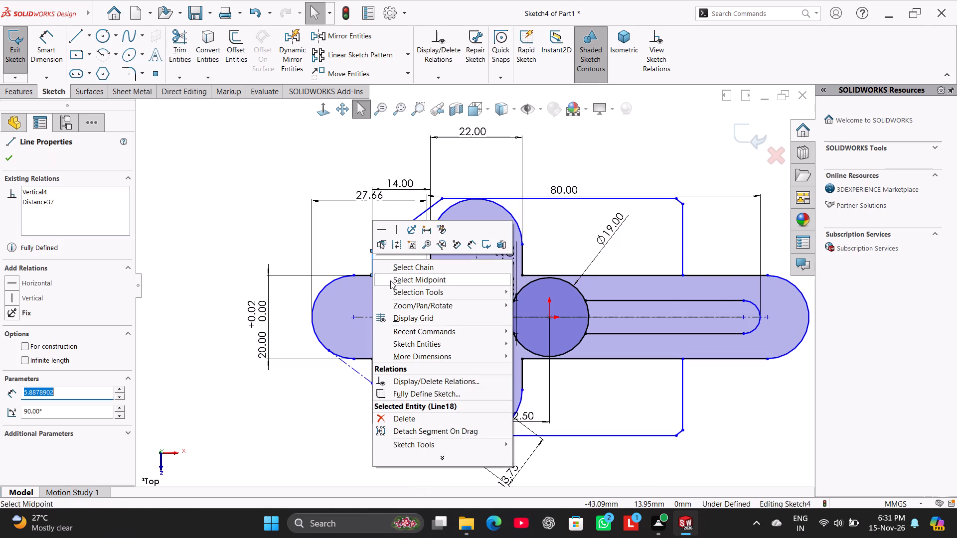
left_click(410, 419)
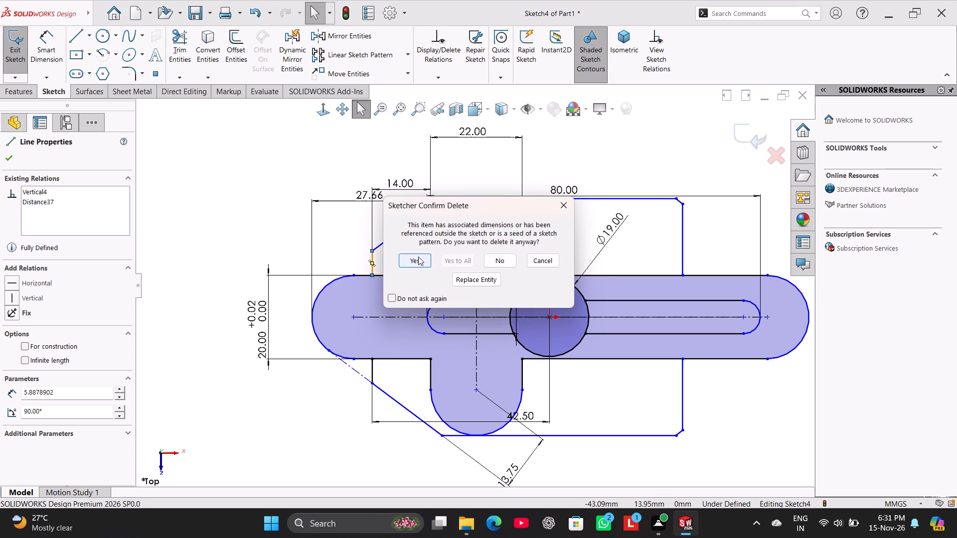
left_click(418, 257)
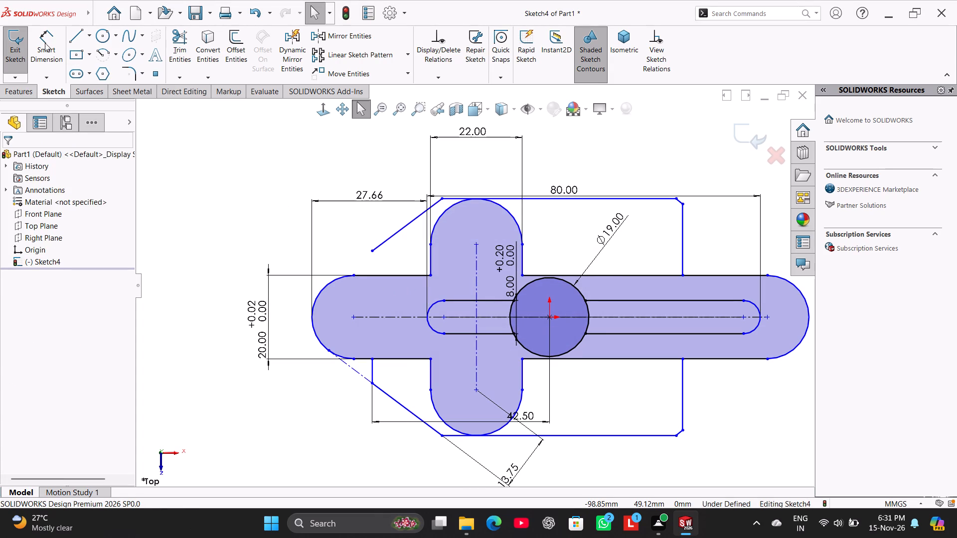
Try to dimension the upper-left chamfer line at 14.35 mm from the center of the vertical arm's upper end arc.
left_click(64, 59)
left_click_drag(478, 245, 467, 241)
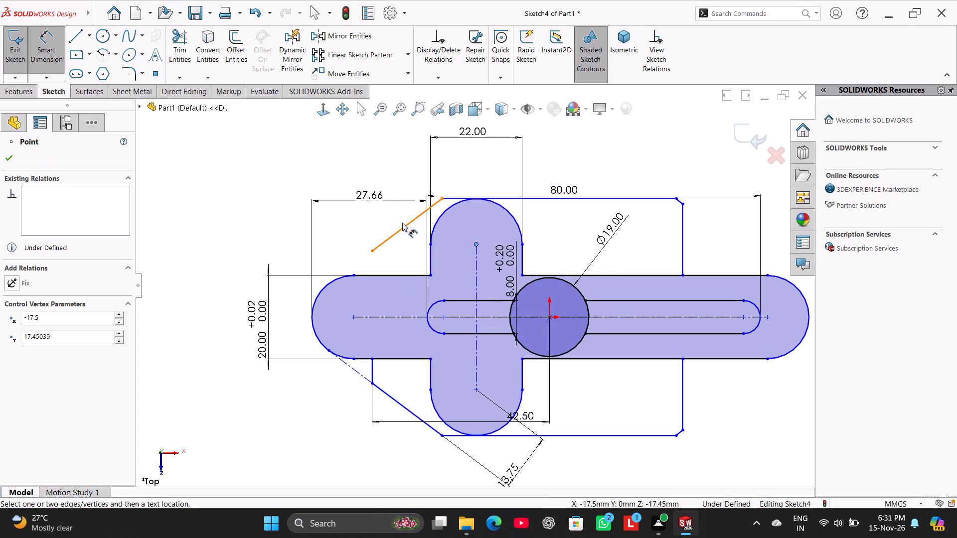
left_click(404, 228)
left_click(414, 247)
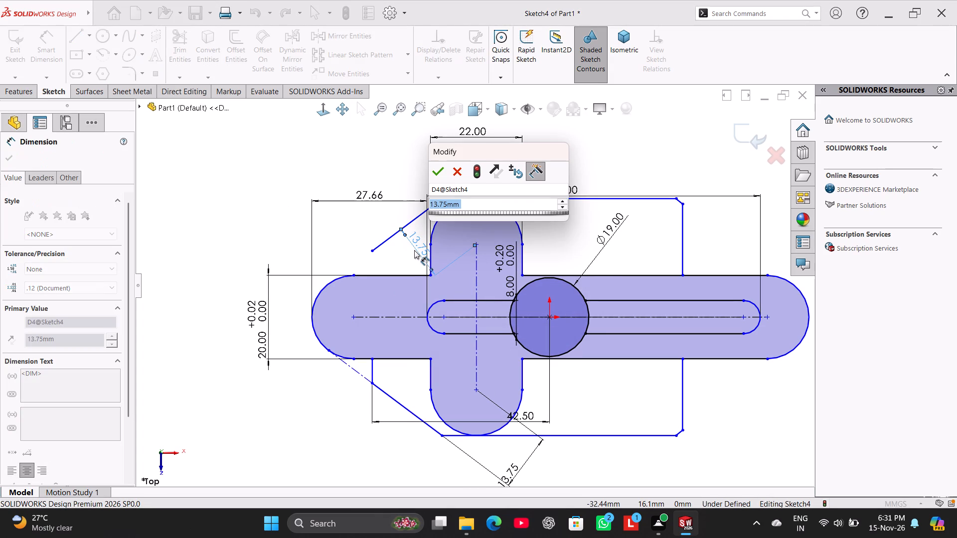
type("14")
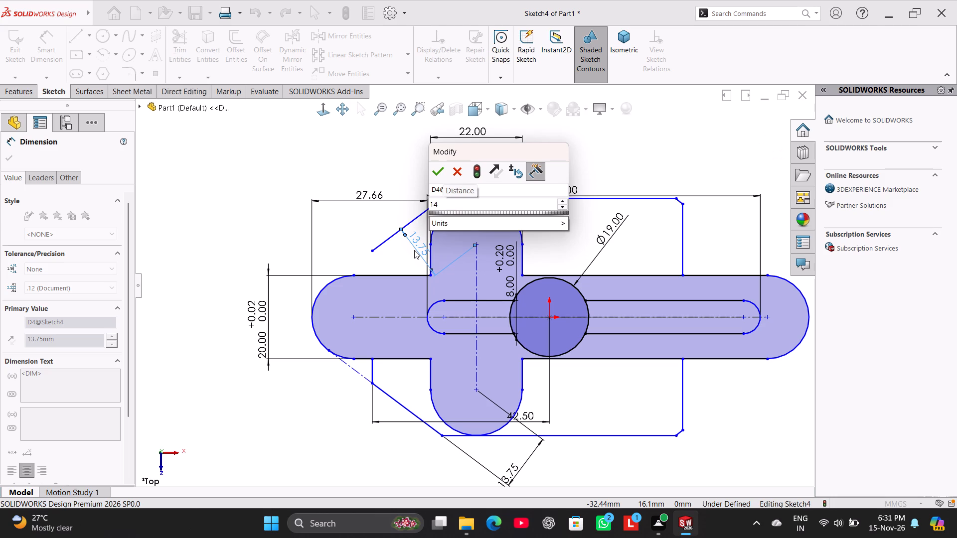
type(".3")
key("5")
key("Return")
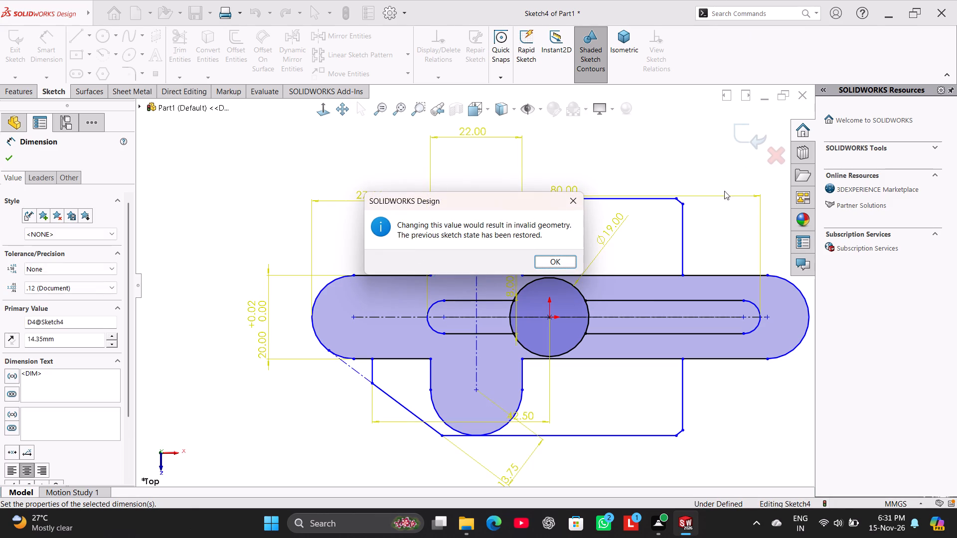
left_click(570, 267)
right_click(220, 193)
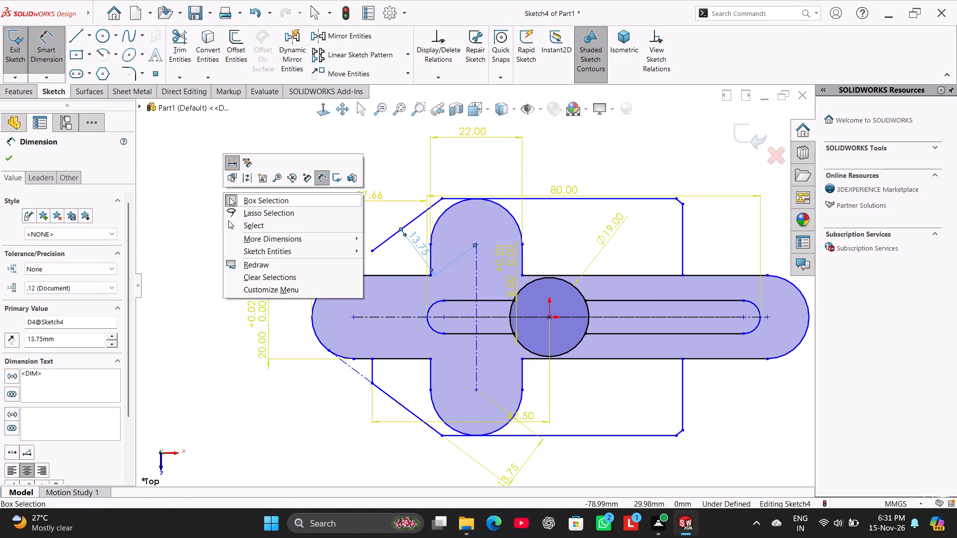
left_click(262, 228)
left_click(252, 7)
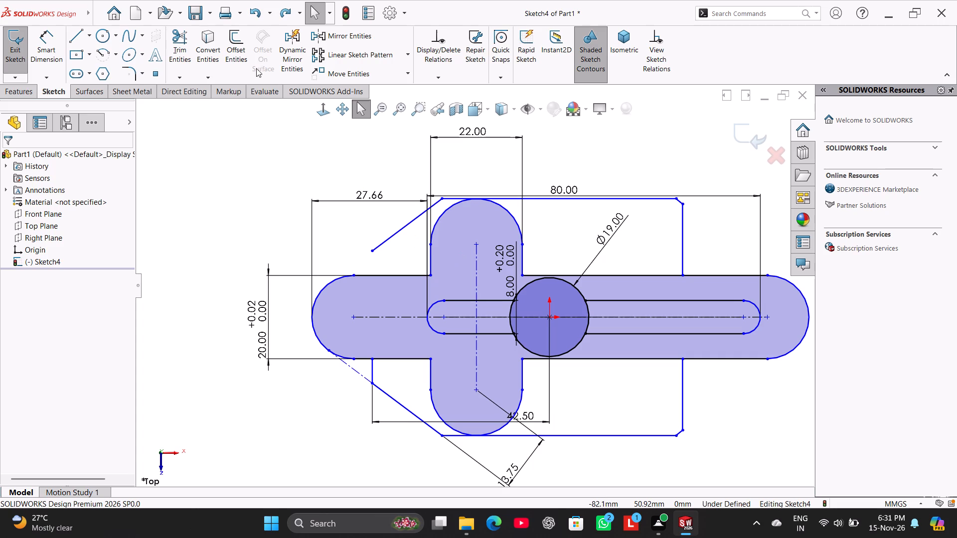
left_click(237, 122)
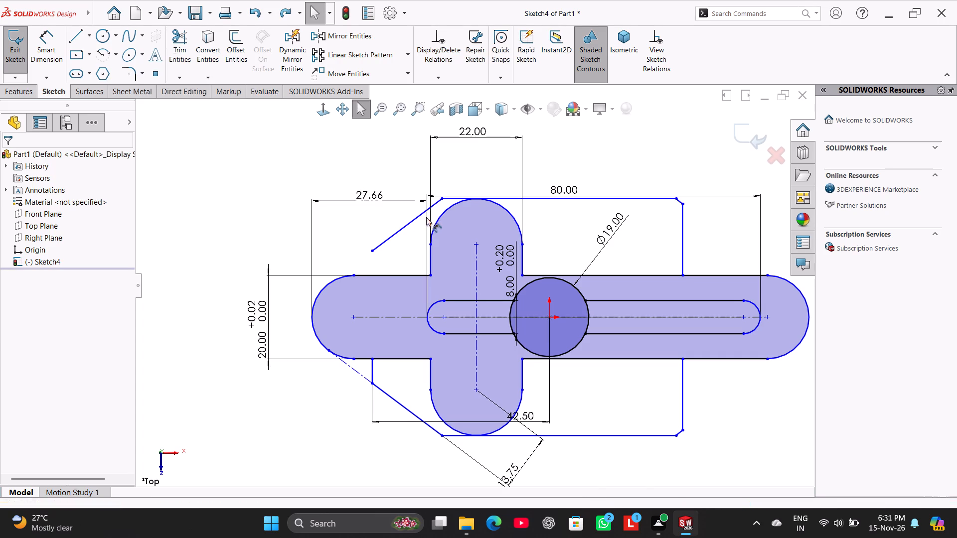
Delete the upper-left chamfer line.
right_click(406, 225)
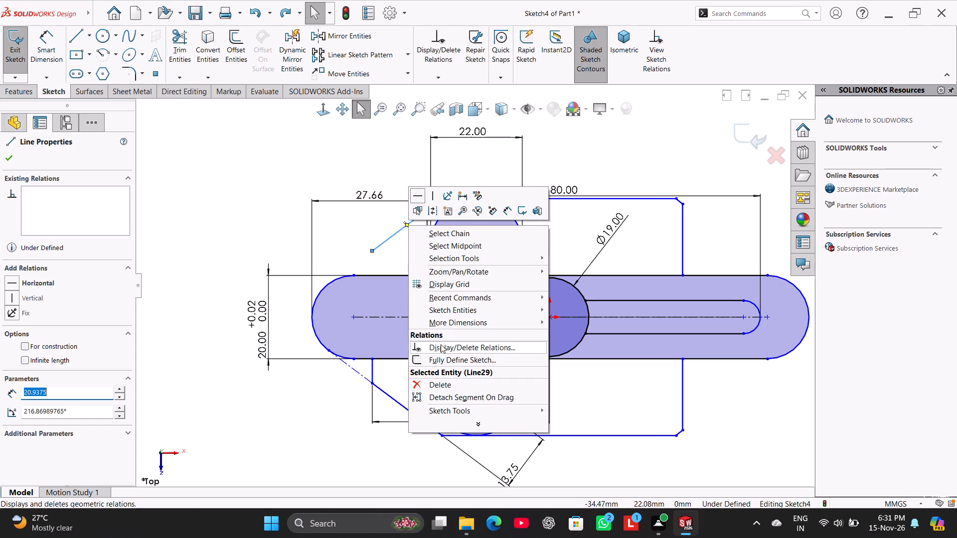
left_click(449, 386)
Sketch a detached sloped line about 12.8 mm long at about 36.7° where the upper-left chamfer was.
left_click(71, 37)
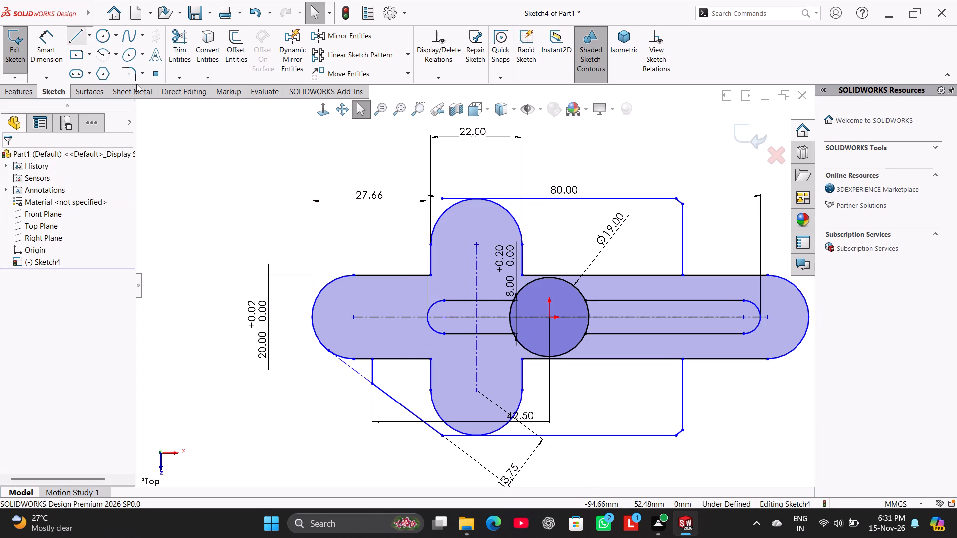
left_click(362, 249)
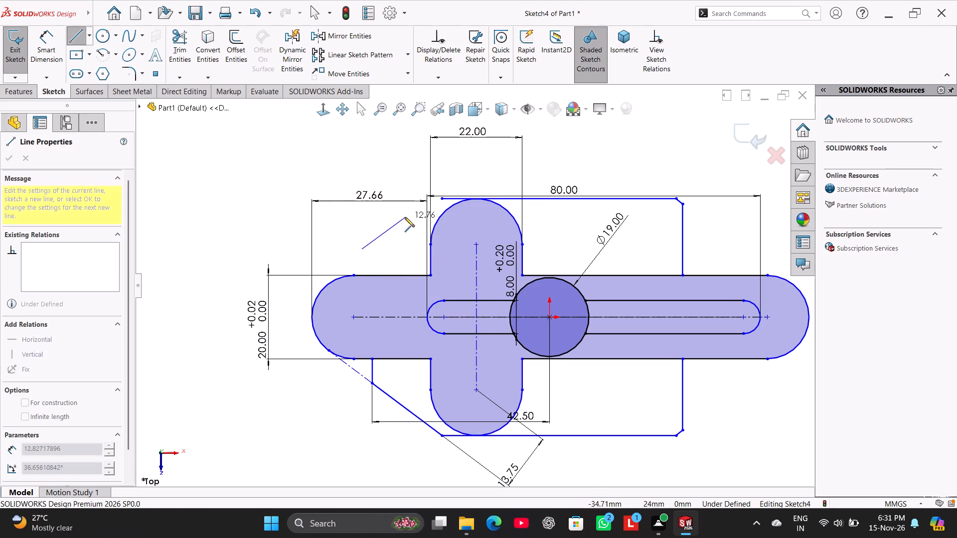
left_click(405, 217)
right_click(268, 185)
left_click(285, 190)
Dimension the detached sloped line at 14.35 mm from the center of the vertical arm's upper end arc.
left_click(55, 46)
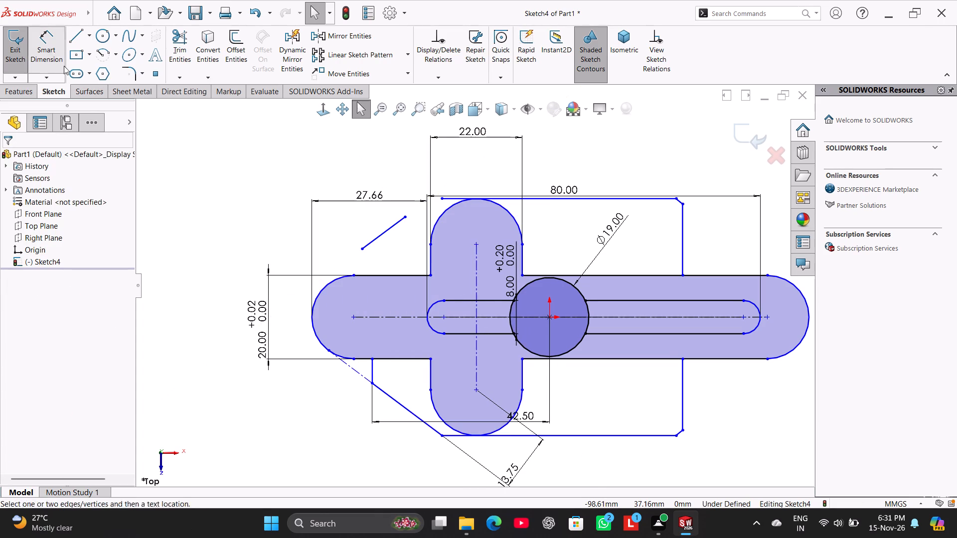
left_click_drag(476, 245, 471, 244)
left_click(387, 229)
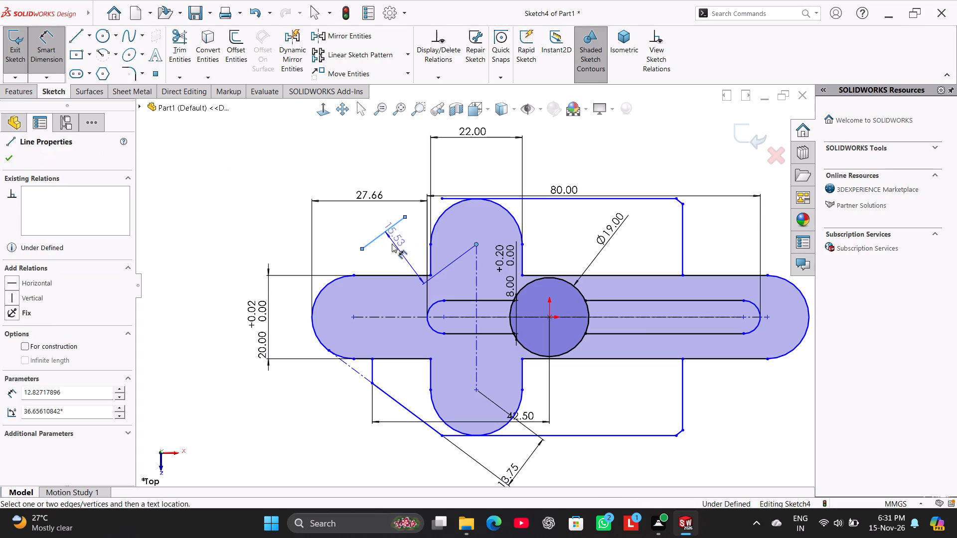
left_click(393, 249)
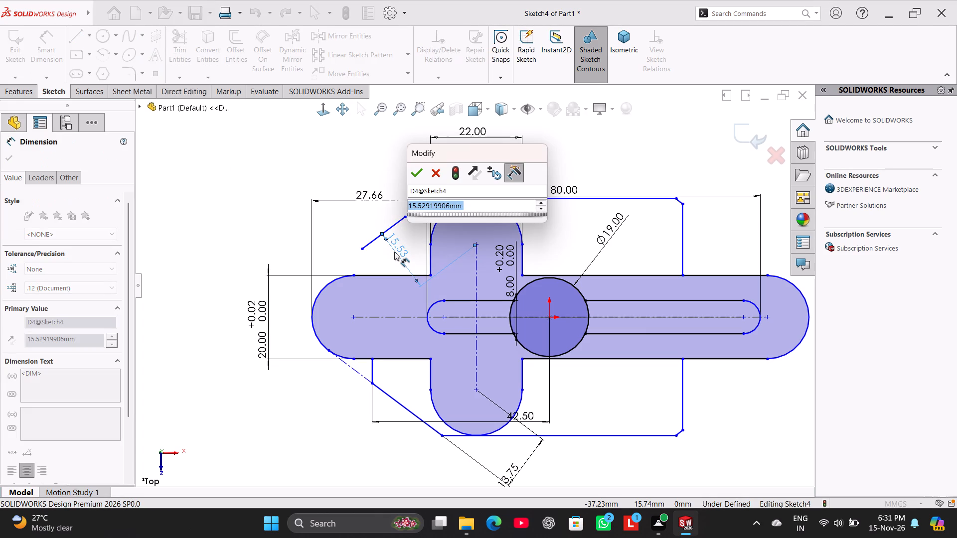
type("14.35")
key("Return")
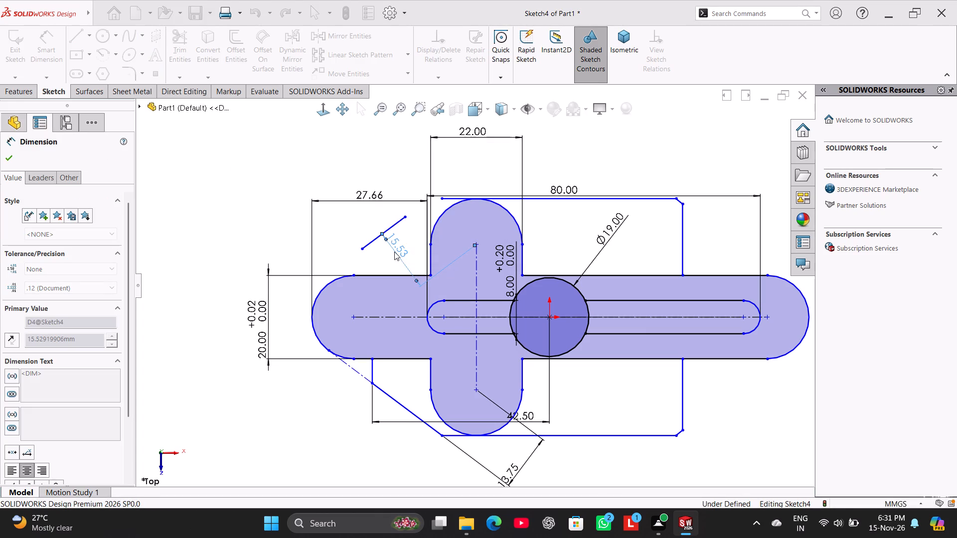
right_click(206, 191)
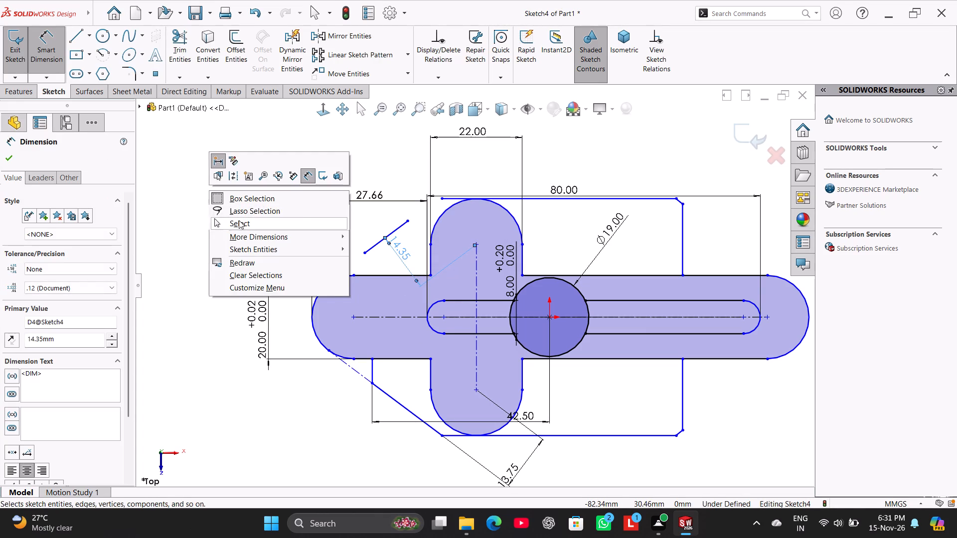
Extend the detached sloped line by moving its upper end beyond the upper horizontal line, above the vertical arm's end arc.
left_click(239, 220)
left_click(214, 213)
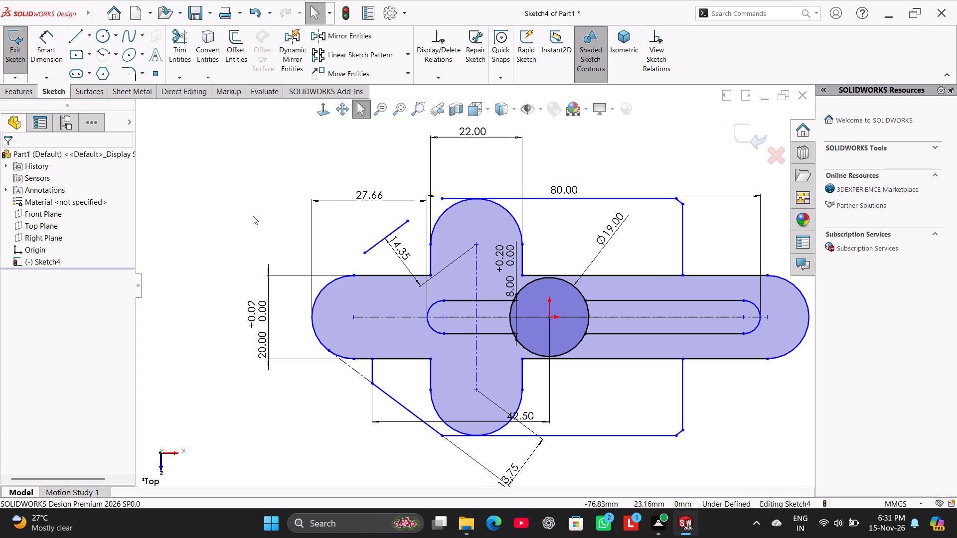
left_click(409, 220)
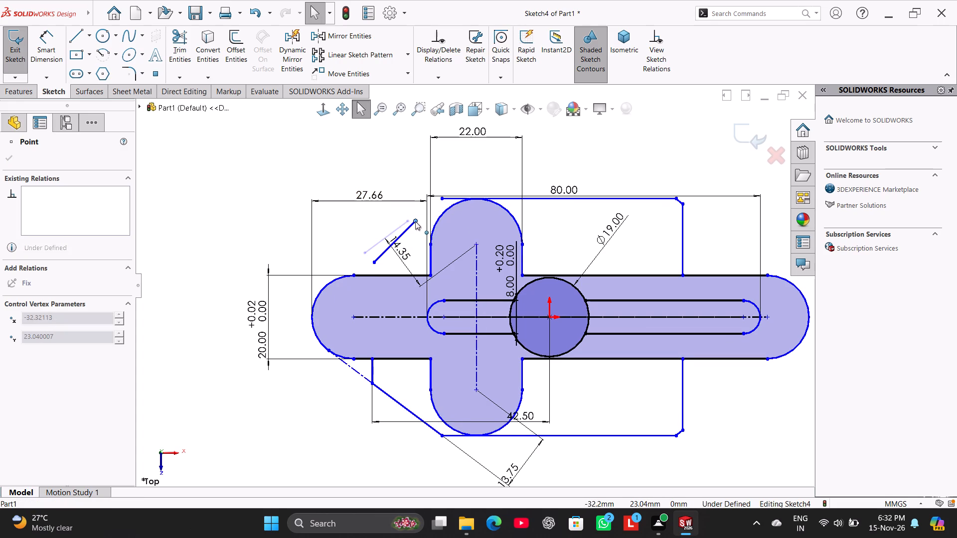
left_click(231, 202)
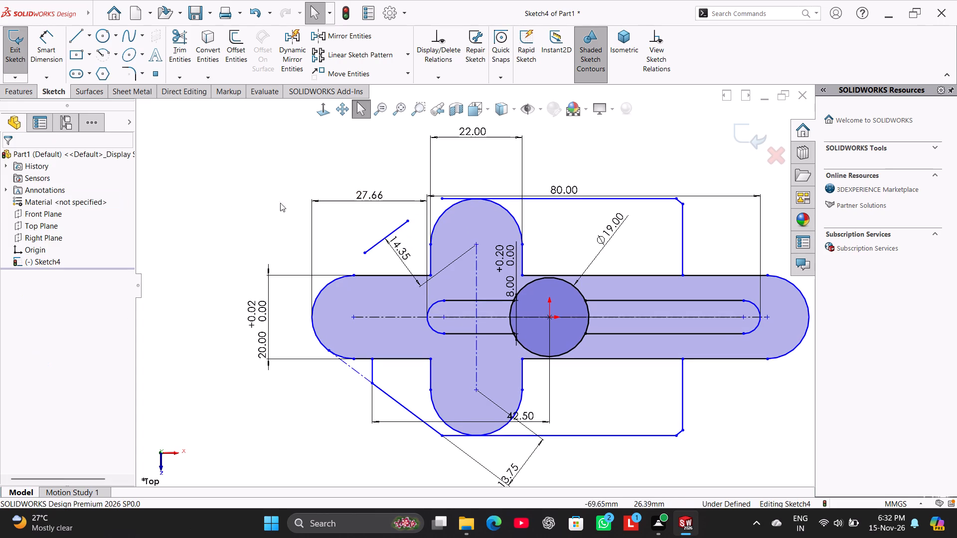
left_click_drag(408, 221, 428, 209)
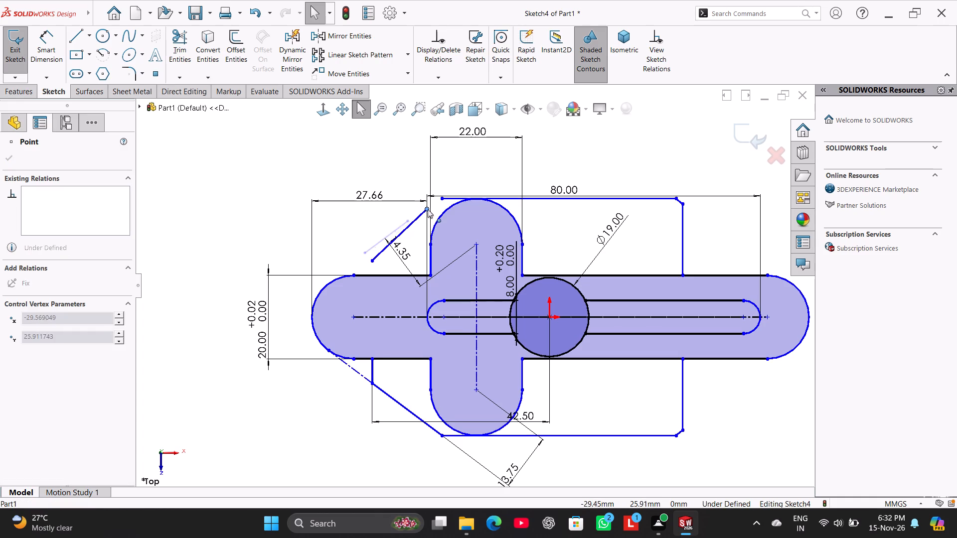
left_click_drag(428, 209, 442, 205)
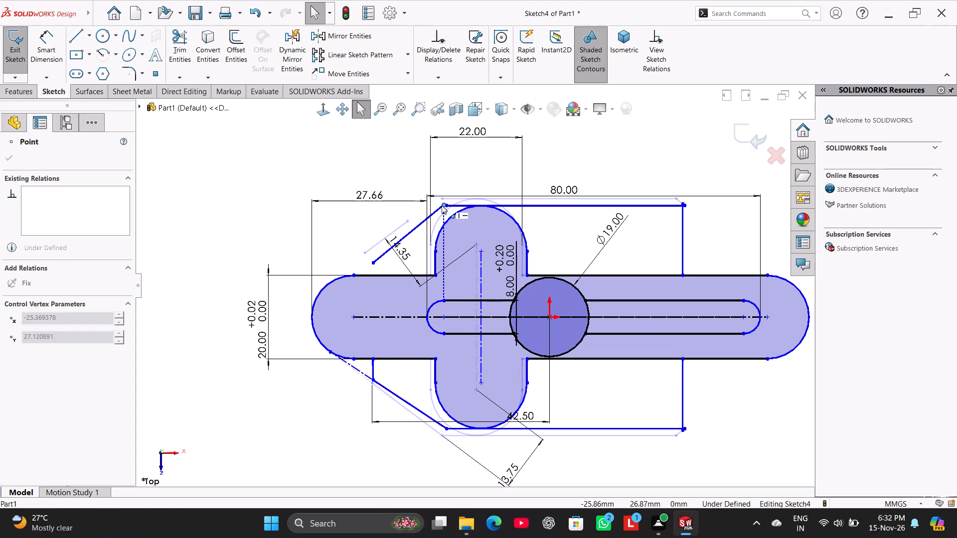
left_click_drag(442, 205, 441, 204)
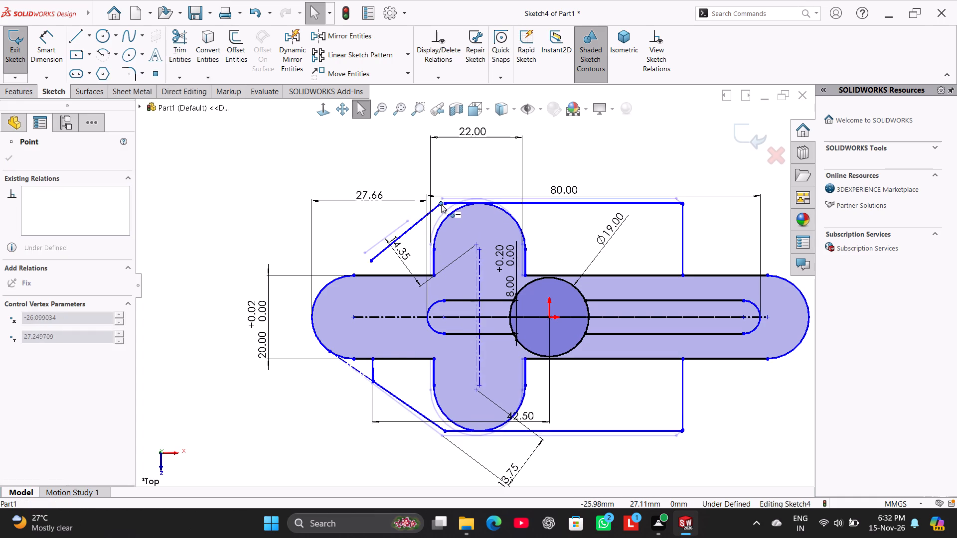
left_click_drag(441, 204, 450, 191)
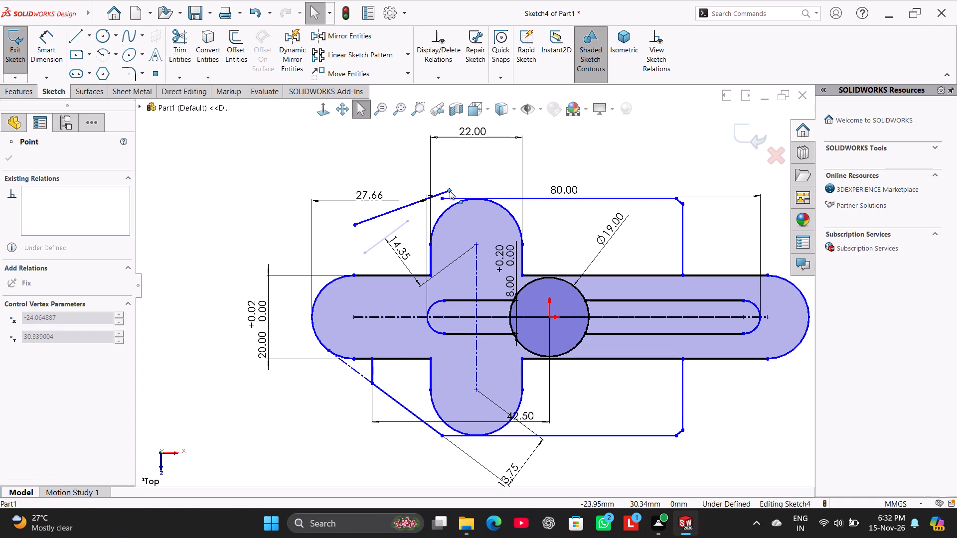
left_click_drag(450, 191, 464, 185)
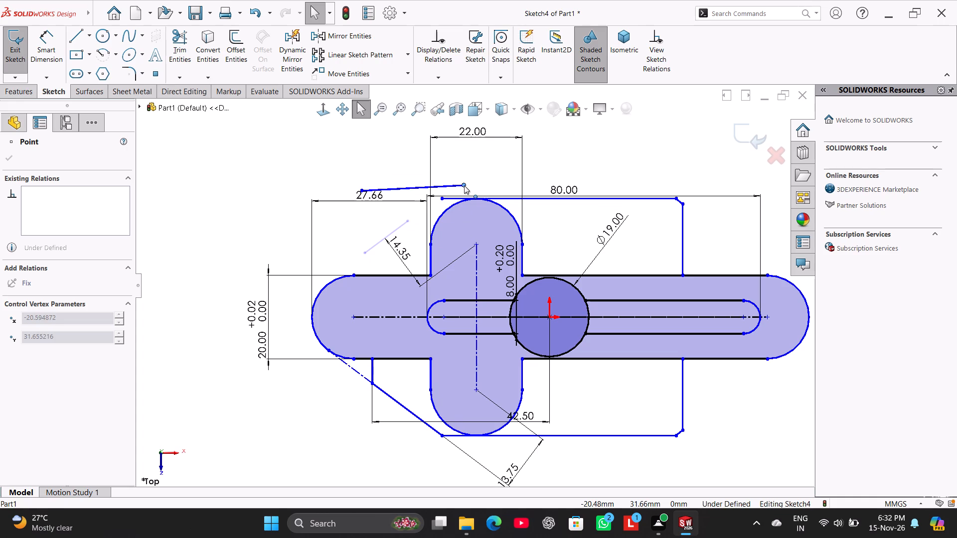
left_click_drag(464, 185, 469, 190)
left_click(185, 214)
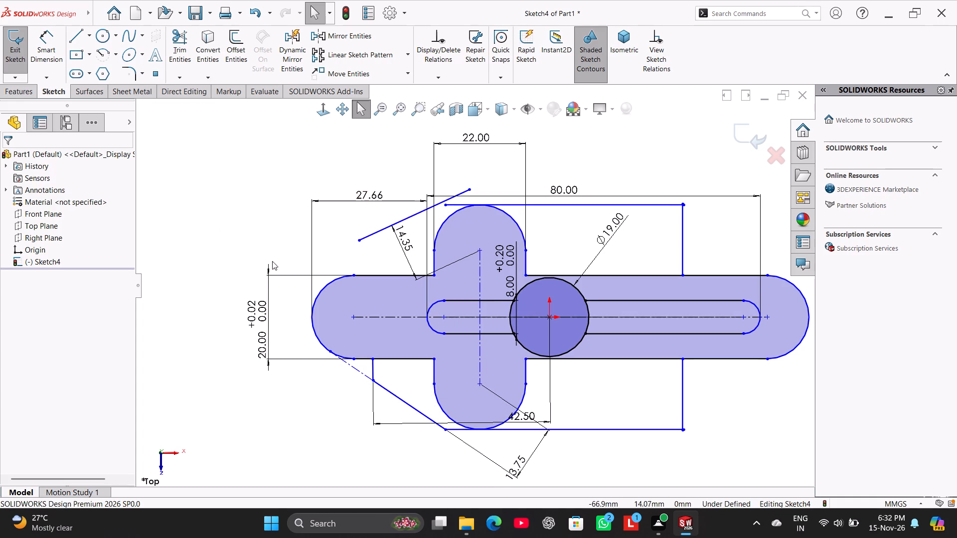
Make the detached sloped line tangent to the horizontal arm's left end arc.
left_click(321, 295, "ctrl")
left_click(365, 237, "ctrl")
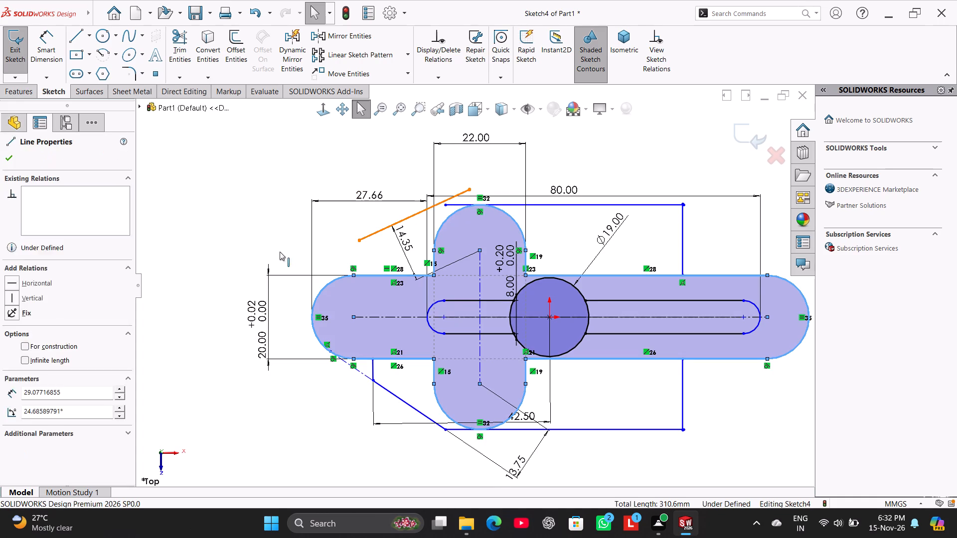
left_click(203, 144)
left_click(320, 293, "ctrl")
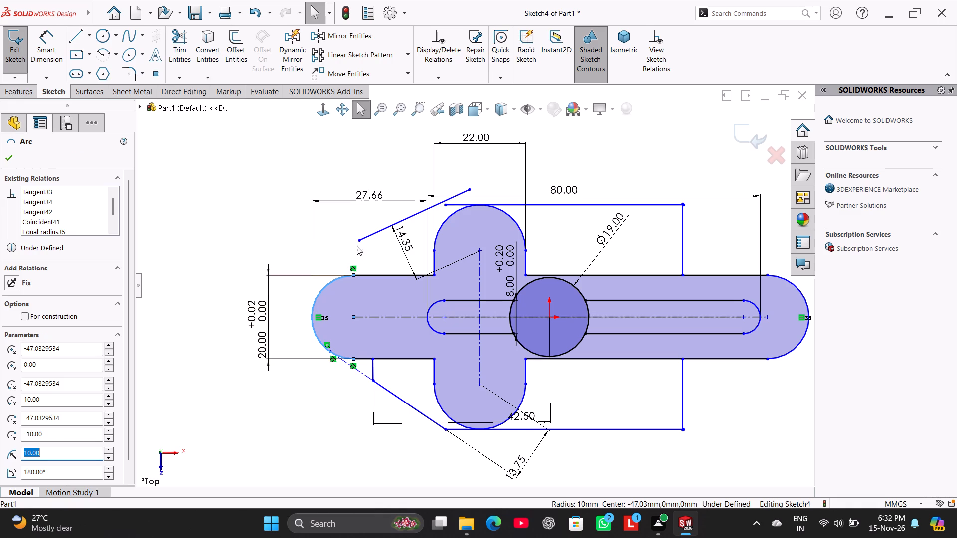
left_click(366, 238, "ctrl")
left_click(39, 333)
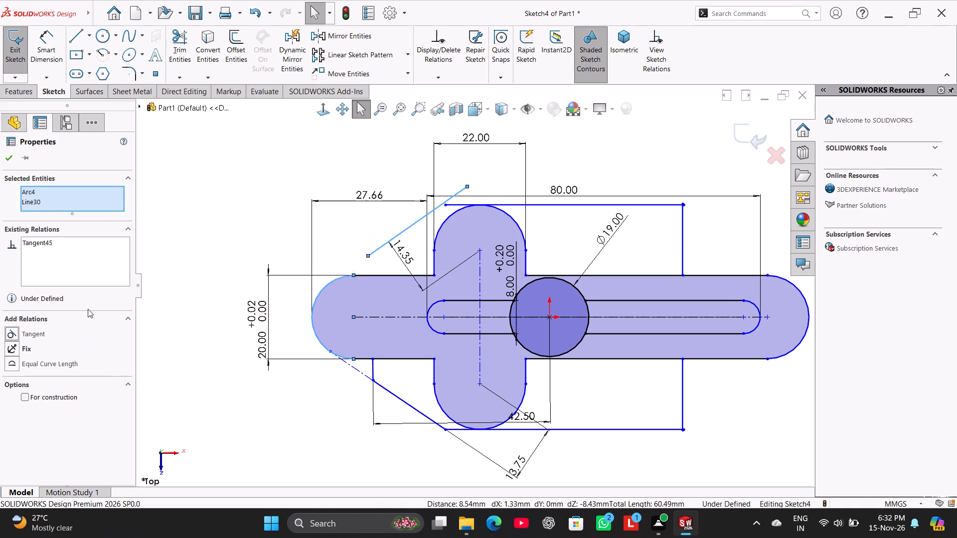
left_click(157, 227)
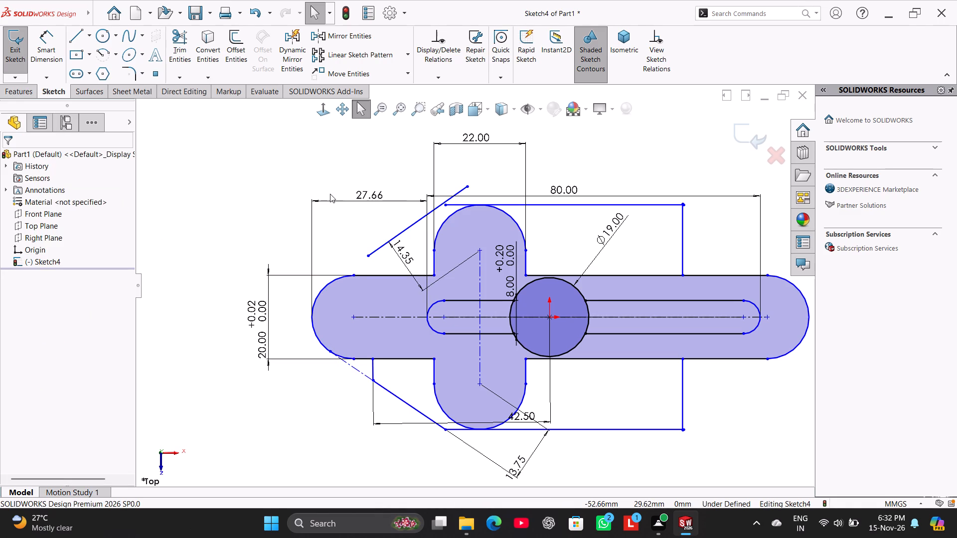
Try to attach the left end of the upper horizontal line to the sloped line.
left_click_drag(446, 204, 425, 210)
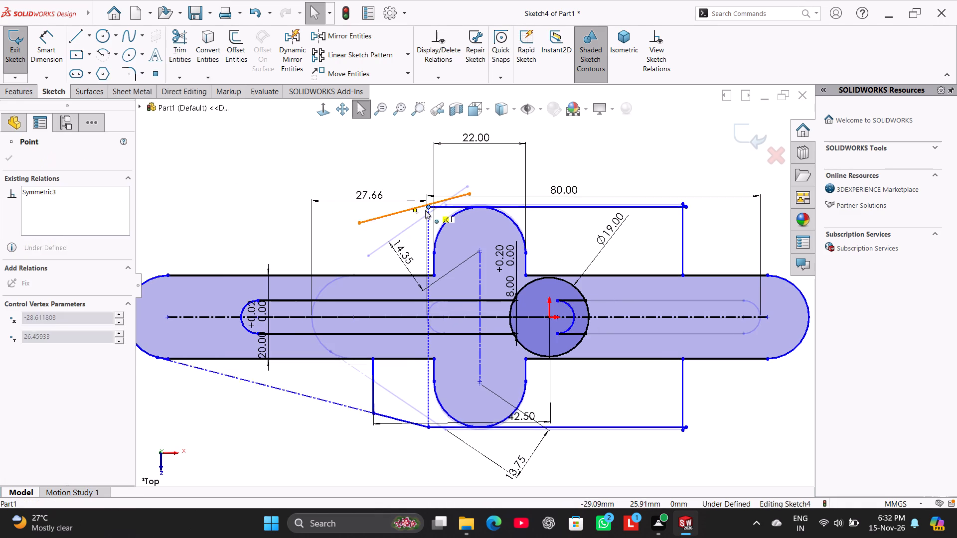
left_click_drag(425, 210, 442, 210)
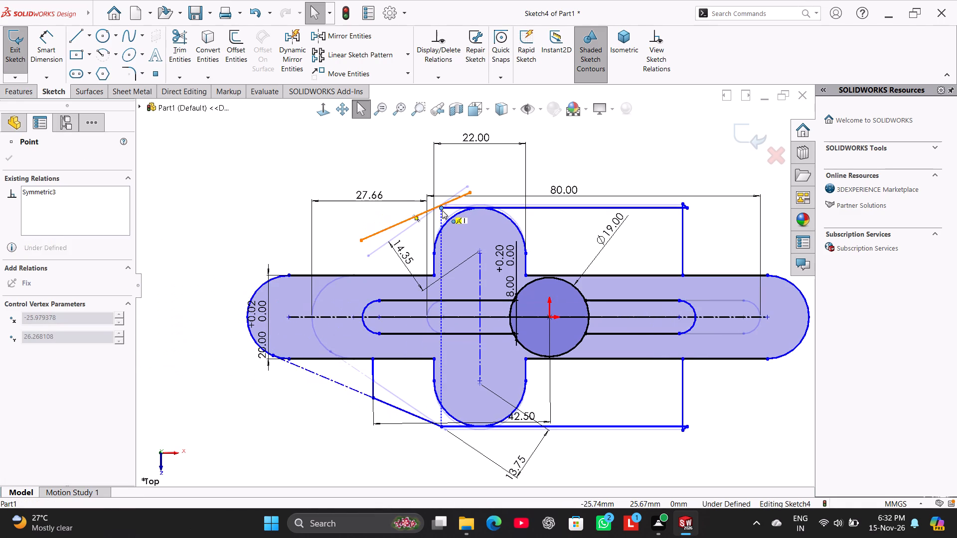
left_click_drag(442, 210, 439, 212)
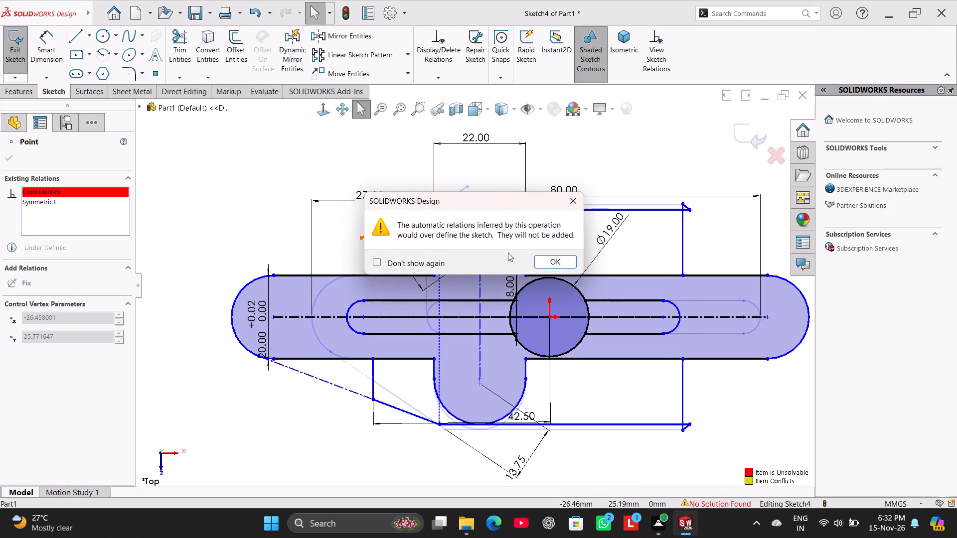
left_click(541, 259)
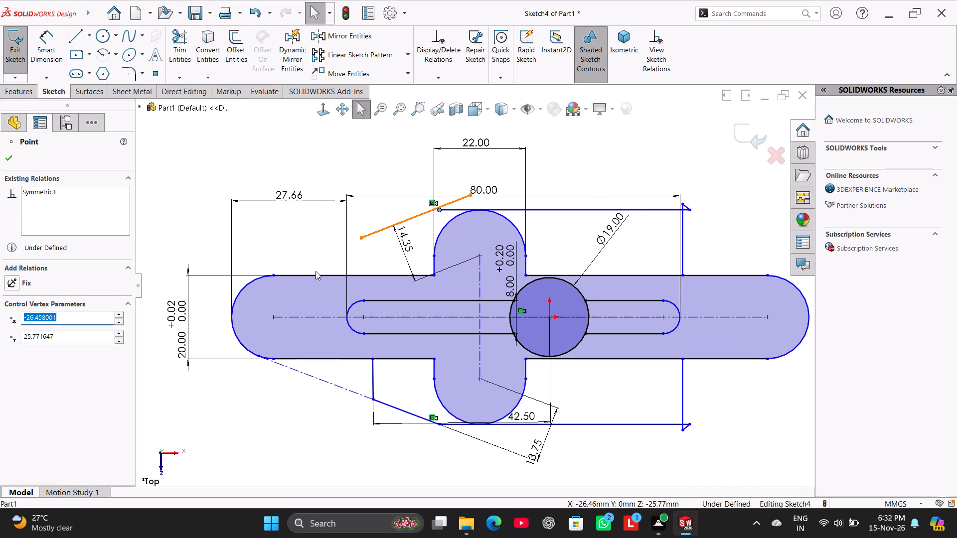
Inspect the sketch relations and delete the horizontal line tangent to the vertical arm's upper end arc.
left_click(659, 37)
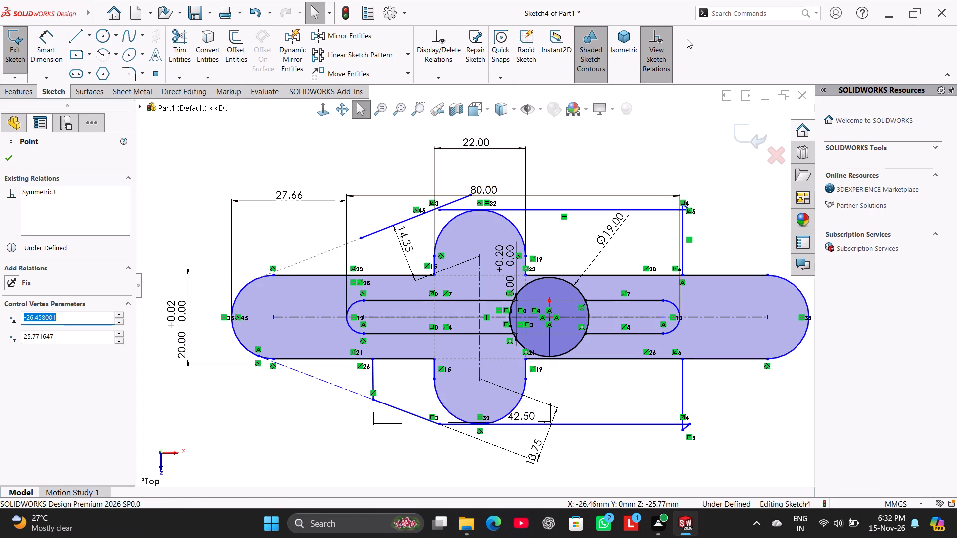
left_click(668, 46)
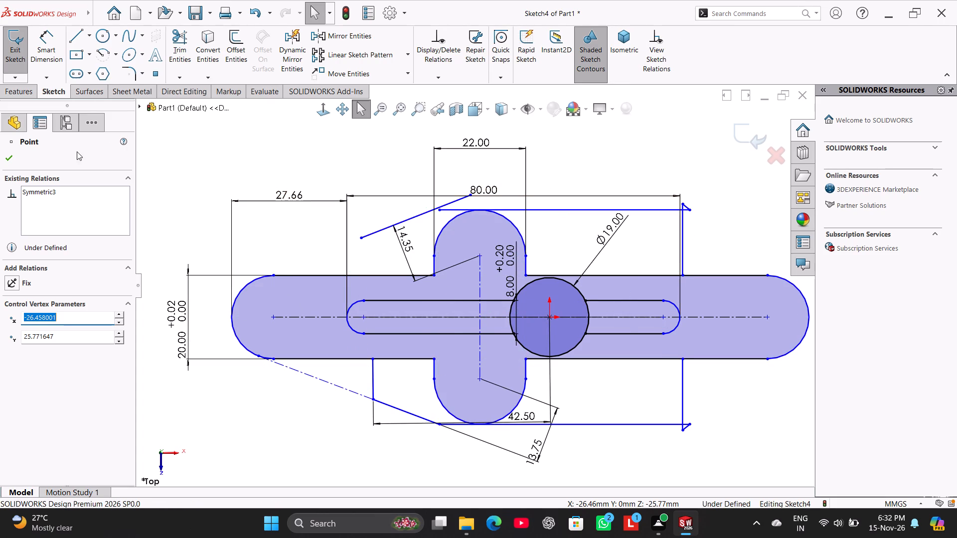
left_click(9, 159)
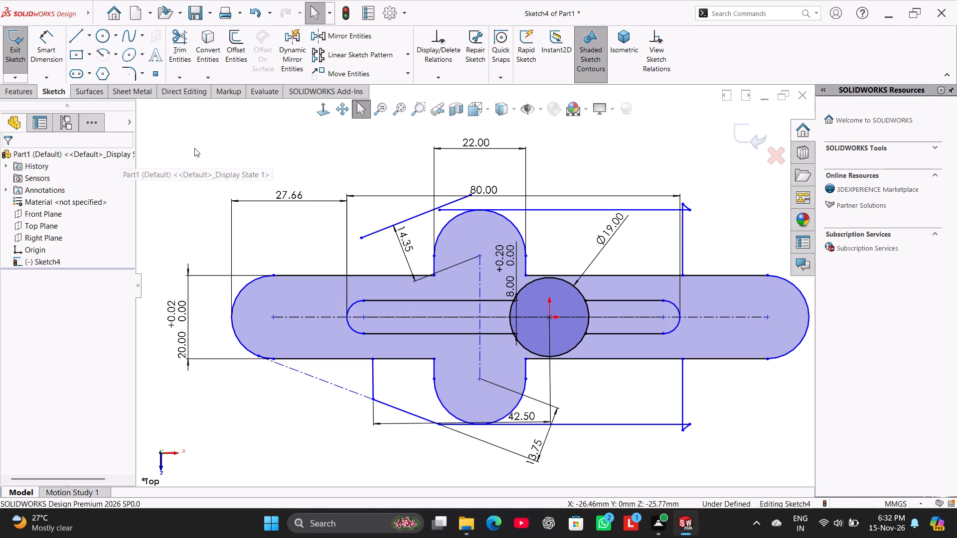
left_click(194, 148)
scroll(364, 218, "up", 2)
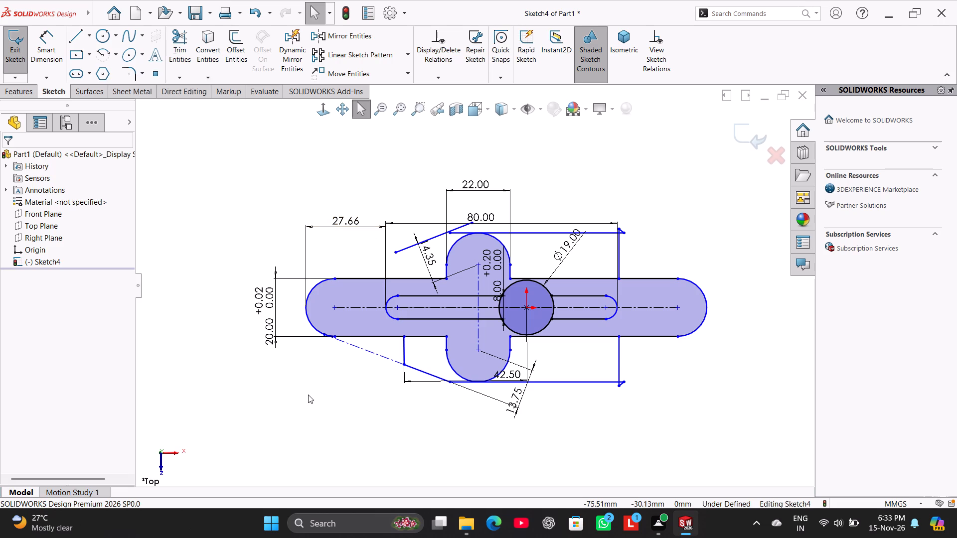
left_click(658, 54)
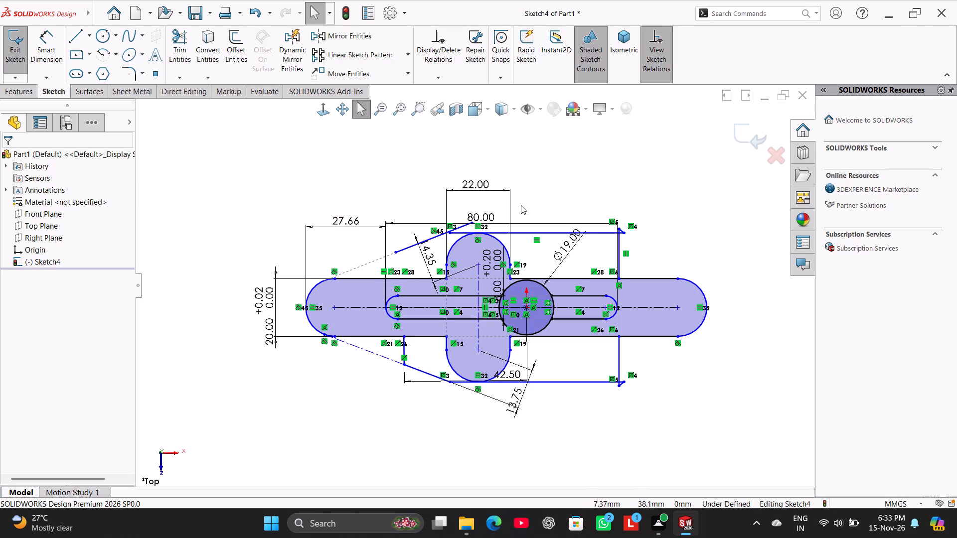
scroll(489, 237, "down", 4)
scroll(493, 261, "up", 2)
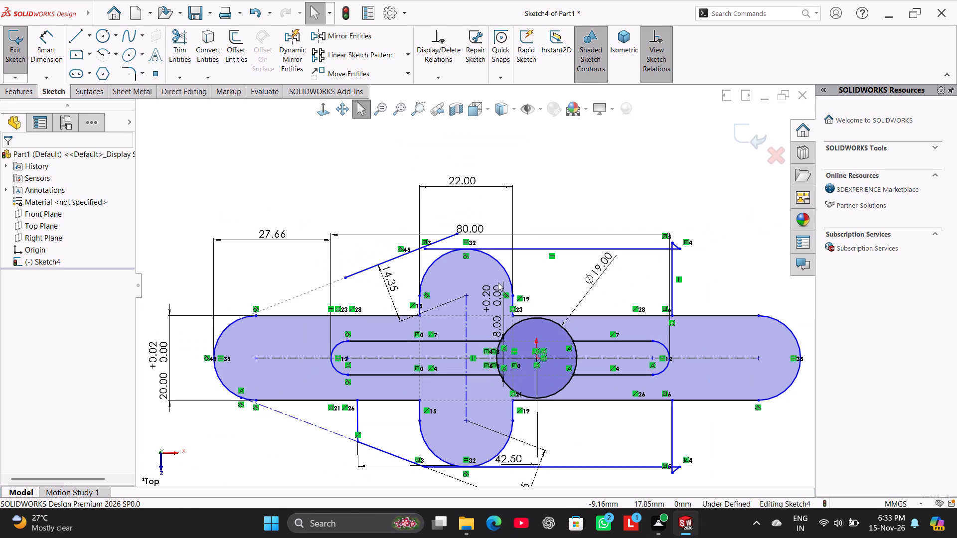
scroll(494, 283, "down", 2)
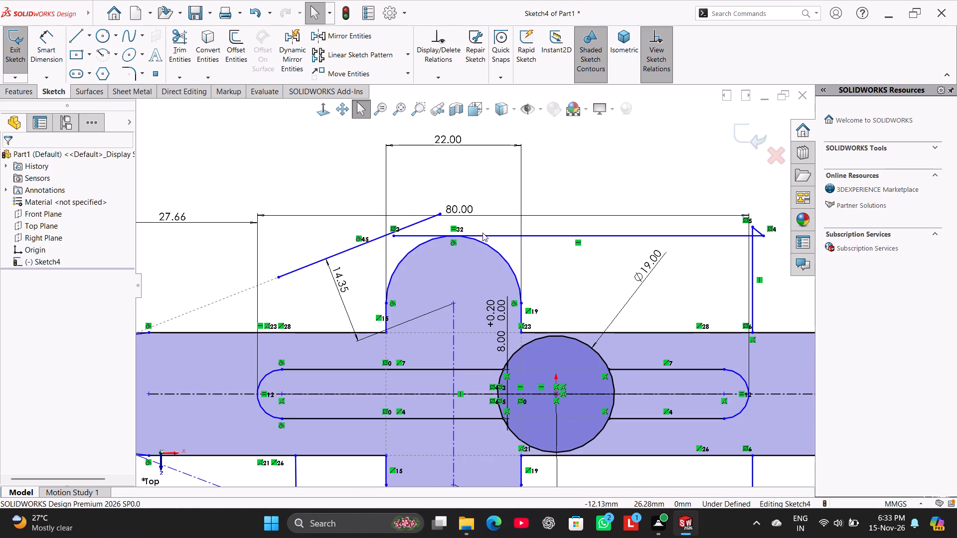
right_click(503, 235)
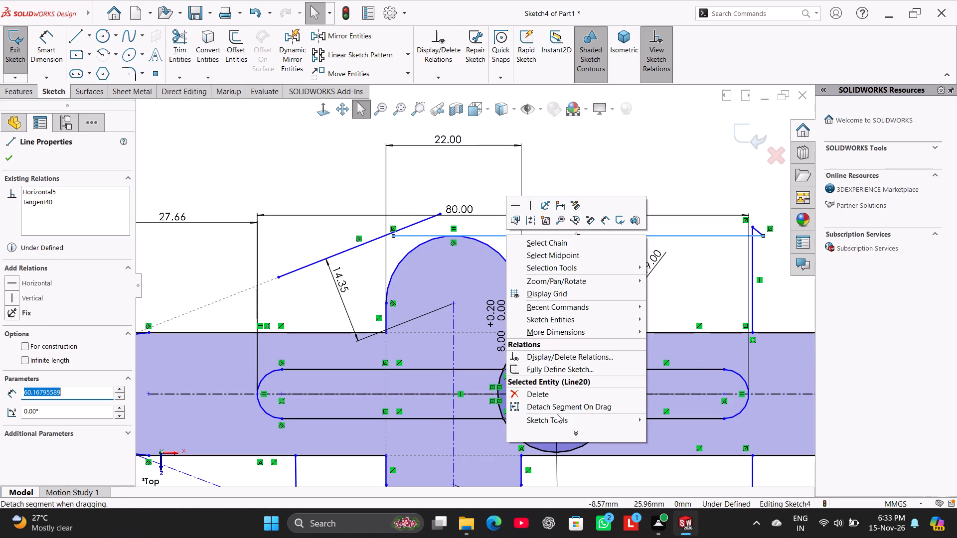
left_click(546, 389)
left_click(647, 62)
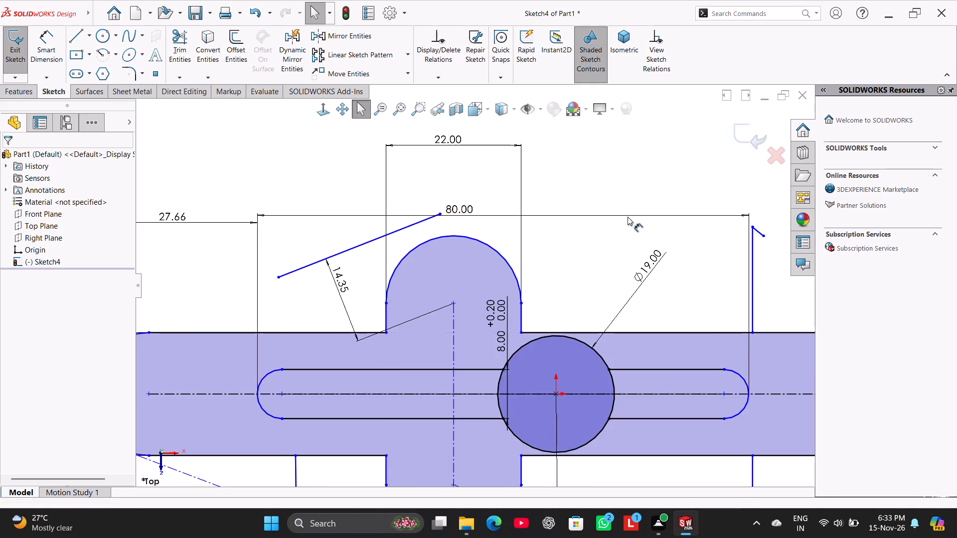
Move the 80 mm slot dimension above the 22 mm dimension, clear of the sloped line.
scroll(624, 229, "up", 3)
left_click_drag(454, 242, 439, 249)
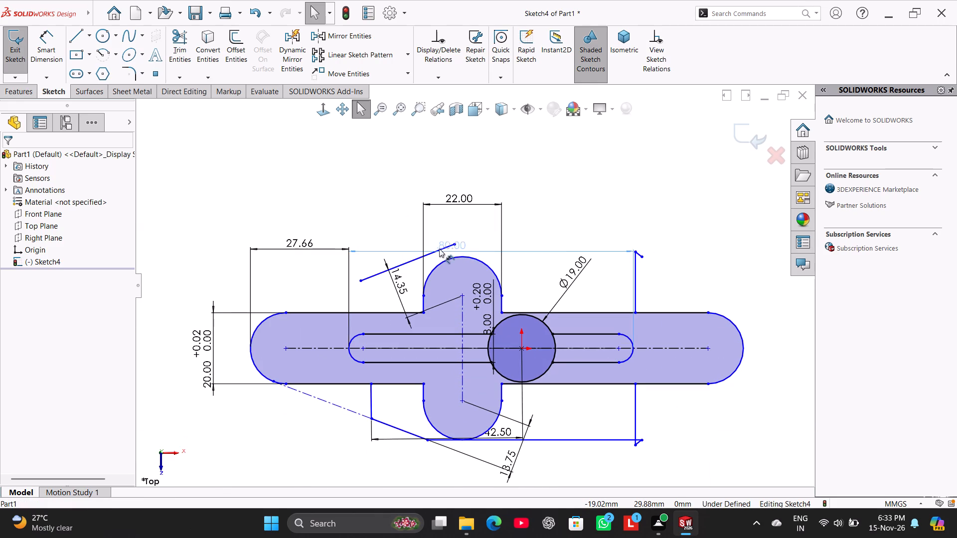
left_click_drag(439, 249, 469, 177)
left_click(337, 176)
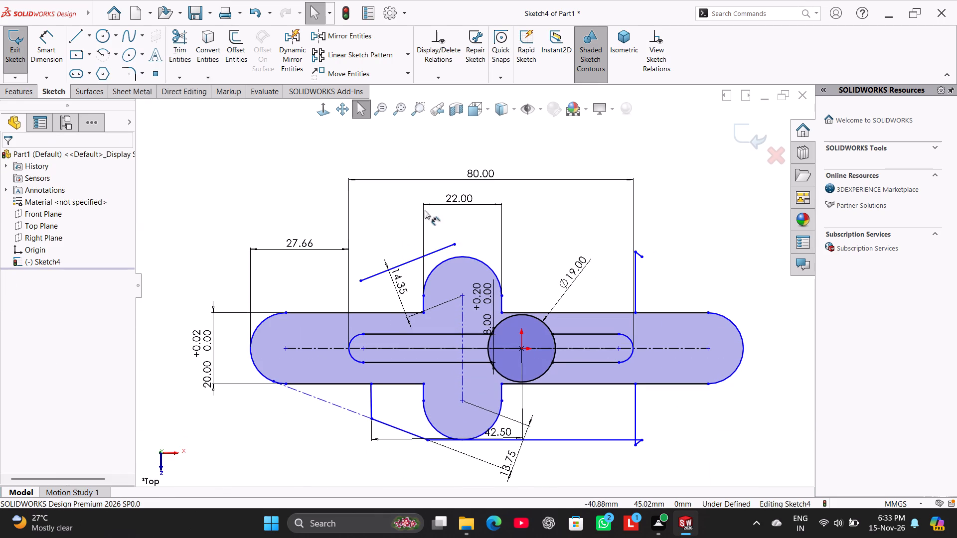
Reposition the sloped line's upper end so the line slopes more steeply past the vertical arm's upper end arc.
left_click_drag(453, 244, 447, 240)
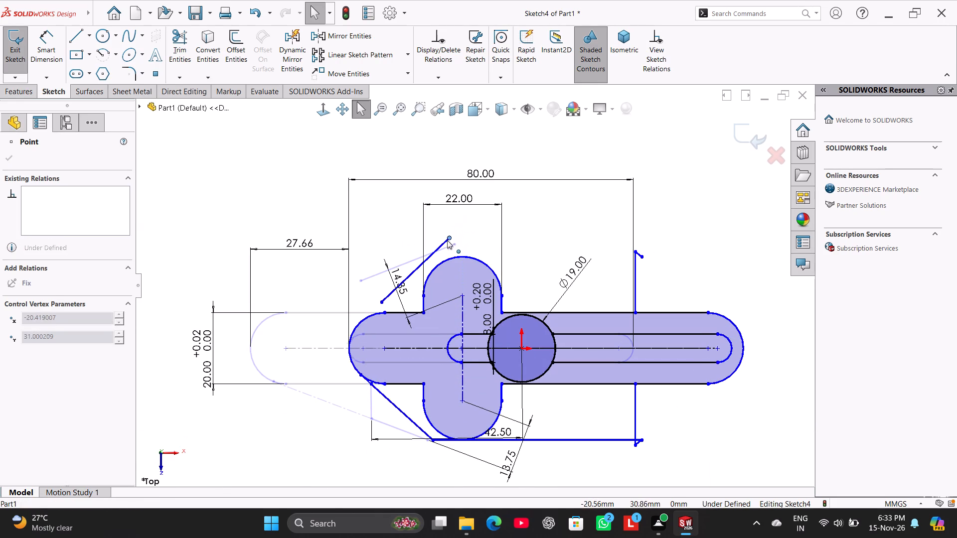
left_click_drag(447, 240, 458, 237)
left_click(264, 201)
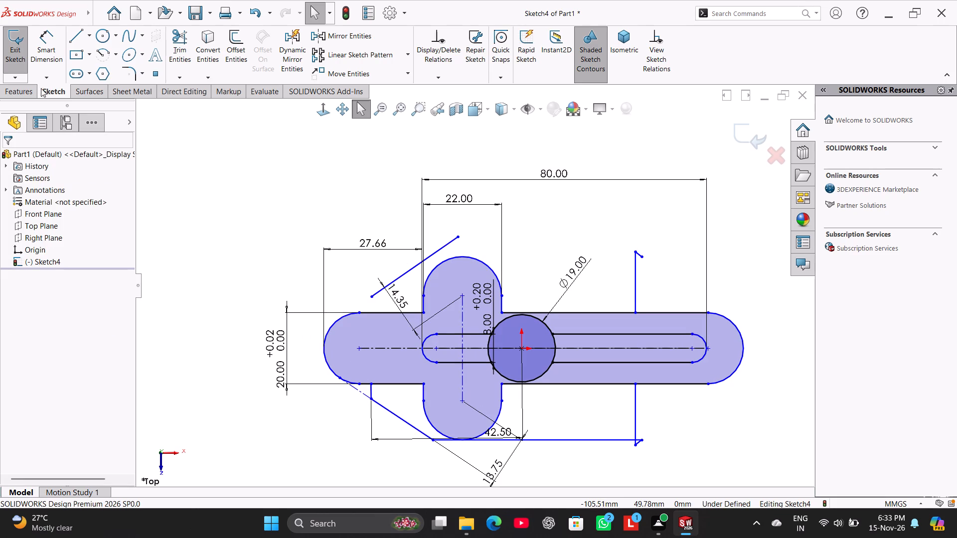
Sketch a horizontal line near the top of the vertical arm, crossing the sloped line and ending short of the right vertical line.
left_click(80, 33)
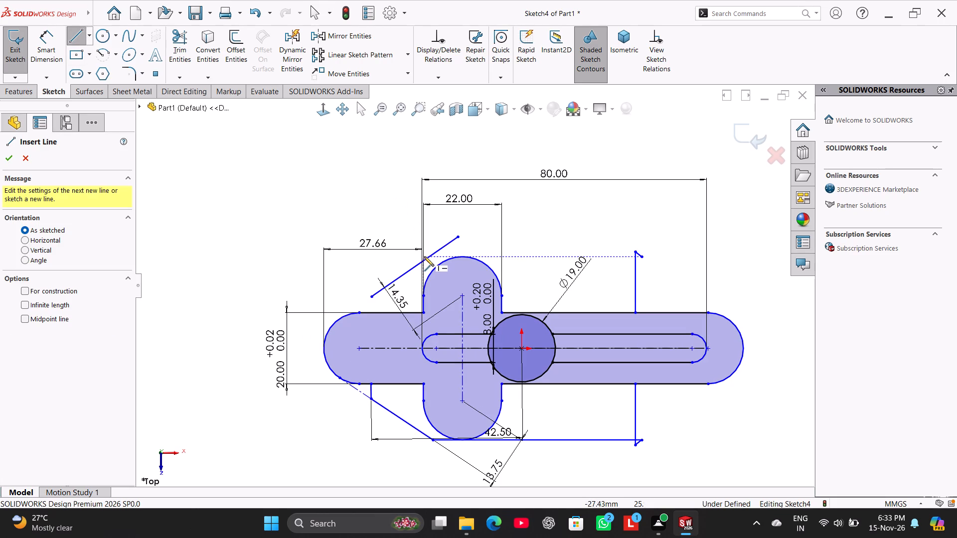
left_click(372, 262)
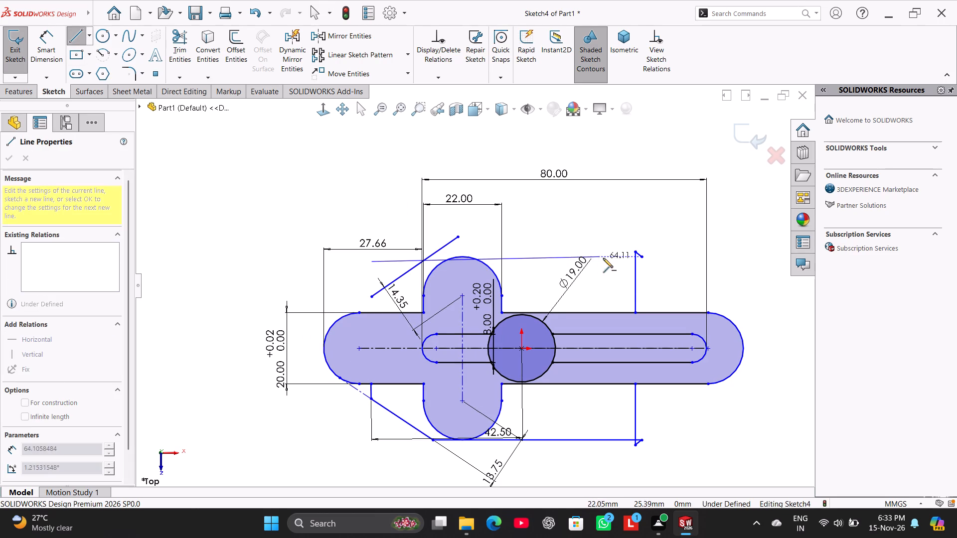
left_click(622, 263)
right_click(593, 221)
left_click(611, 229)
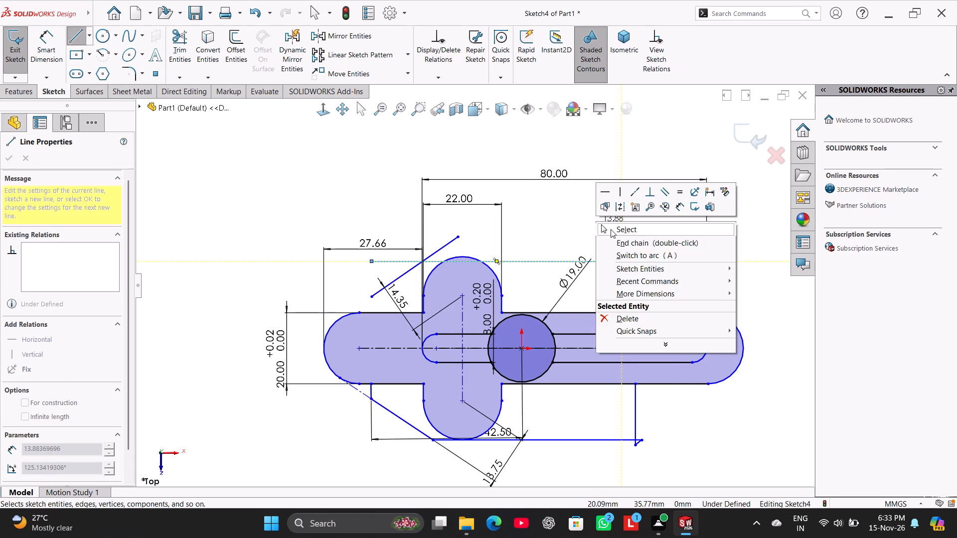
Move the free end of the small upper-right chamfer line directly above the right vertical line.
left_click_drag(643, 256, 636, 256)
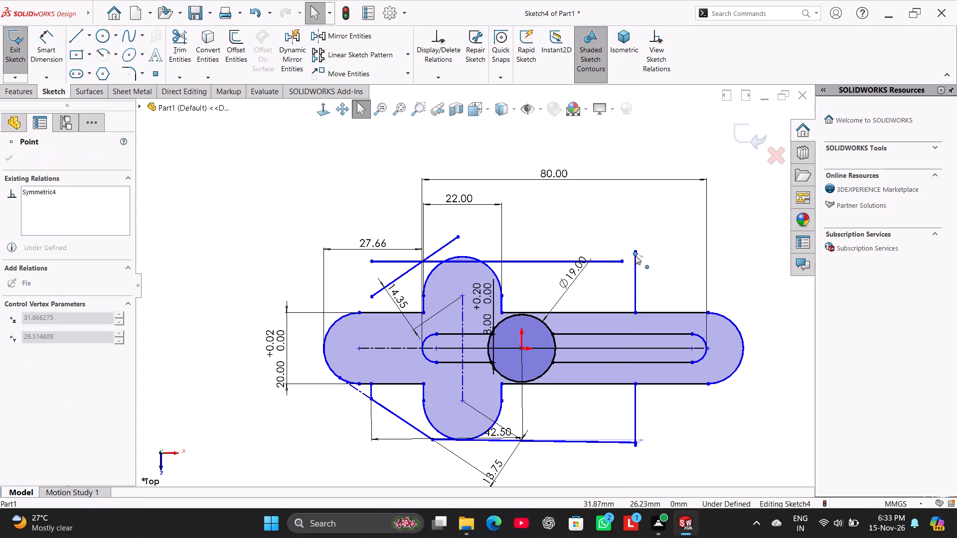
left_click_drag(636, 256, 636, 246)
left_click(590, 221)
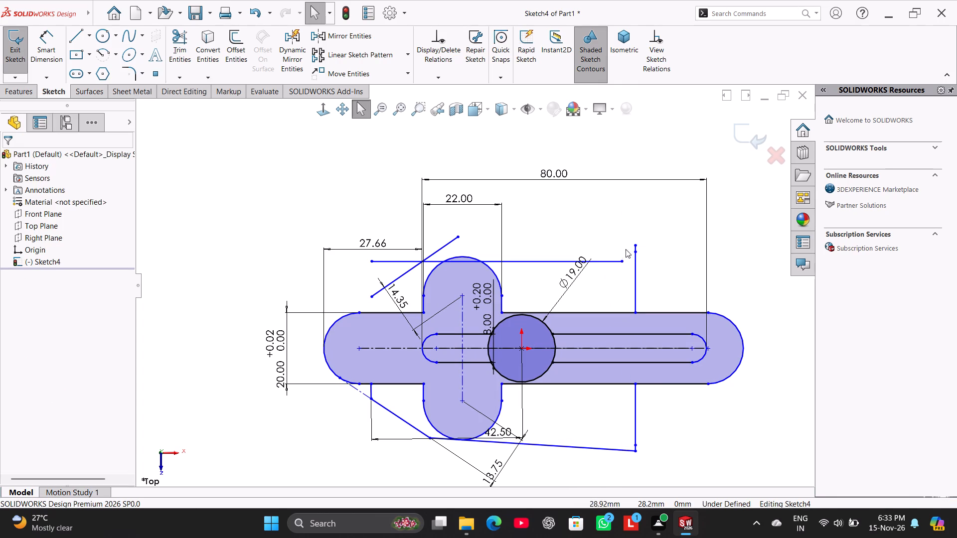
Shorten the upper-right vertical line and pull the small chamfer line's free end down to the level of the top horizontal line.
left_click_drag(634, 252, 636, 281)
left_click(591, 223)
left_click_drag(633, 247, 631, 269)
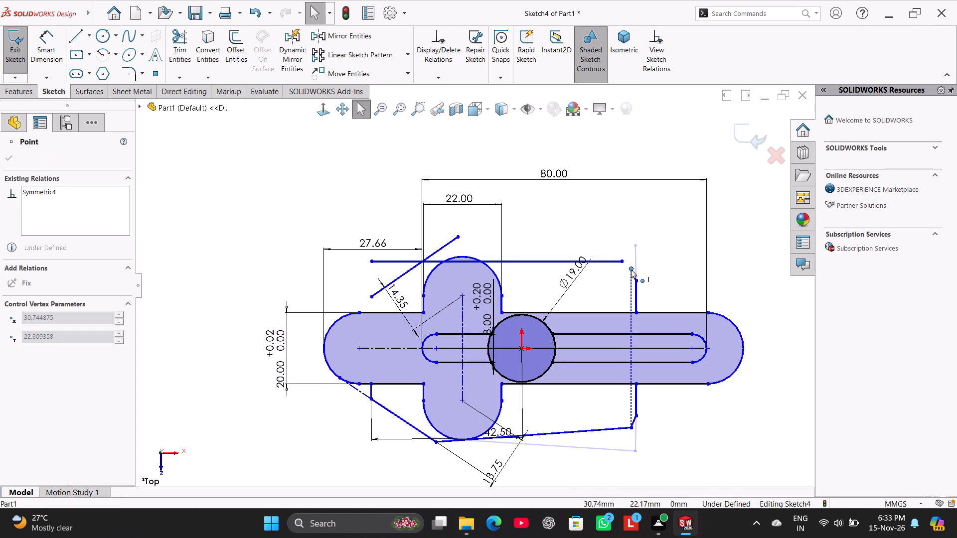
left_click_drag(631, 269, 633, 262)
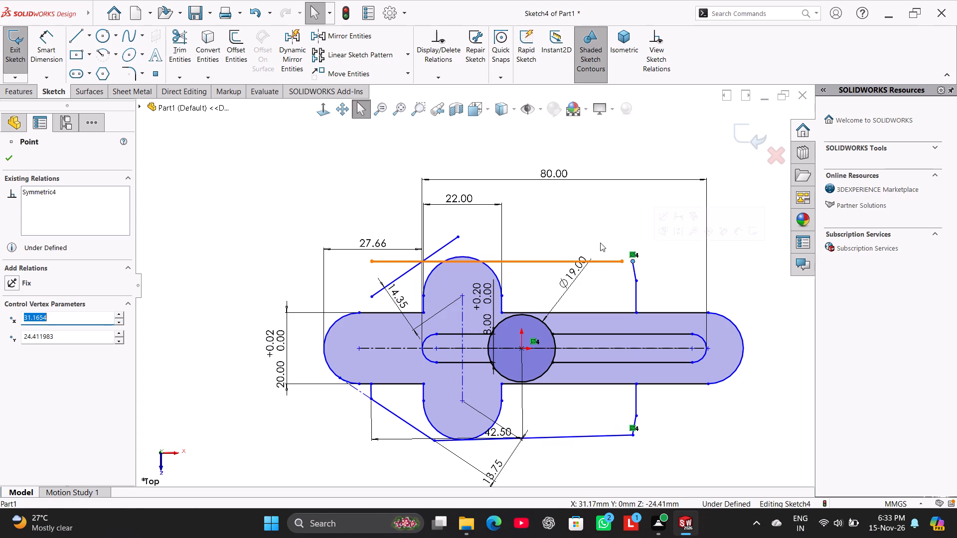
left_click(603, 191)
Delete the small chamfer line above the upper-right vertical line.
right_click(634, 271)
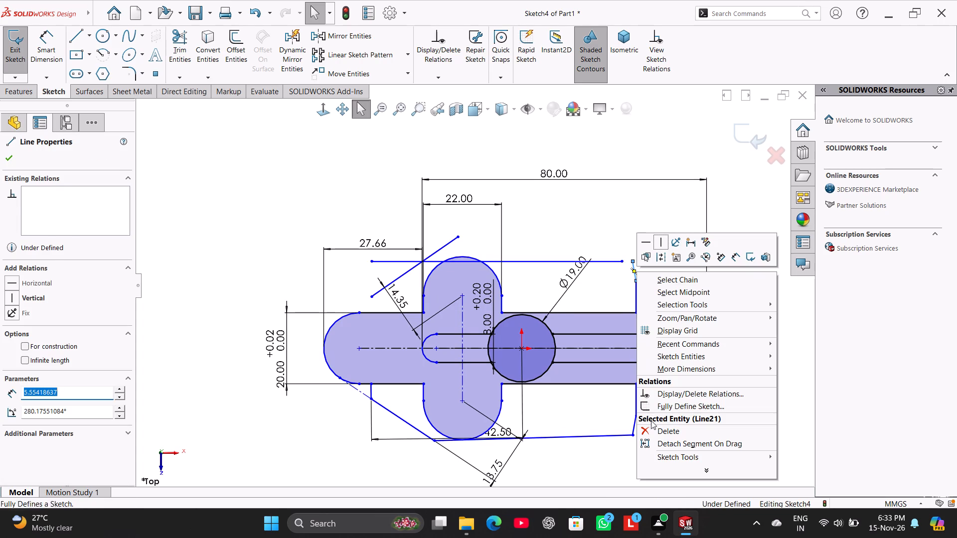
left_click(652, 427)
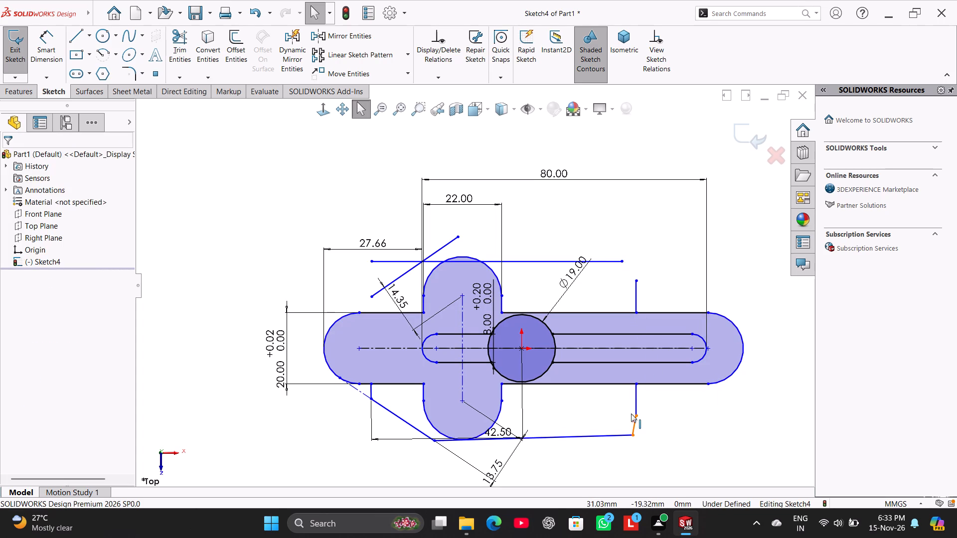
Sketch a chamfer line about 6.81 mm long joining the right vertical line's upper end to the top horizontal line's right end.
left_click(76, 38)
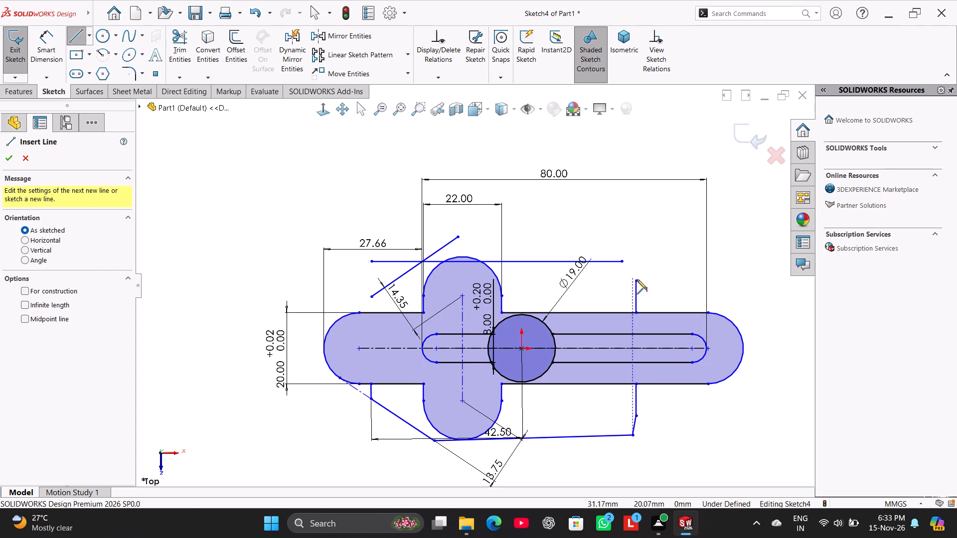
left_click(639, 282)
left_click(623, 260)
right_click(613, 236)
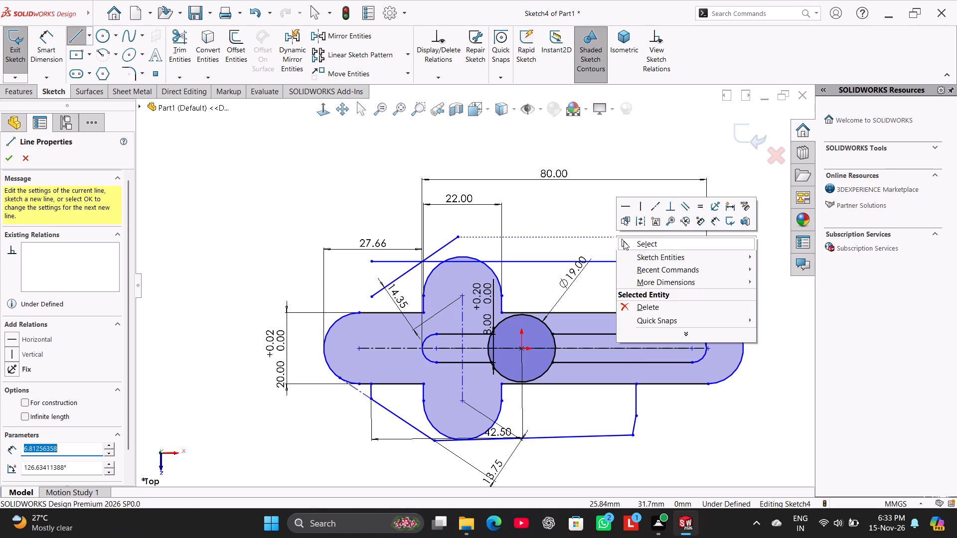
left_click(636, 245)
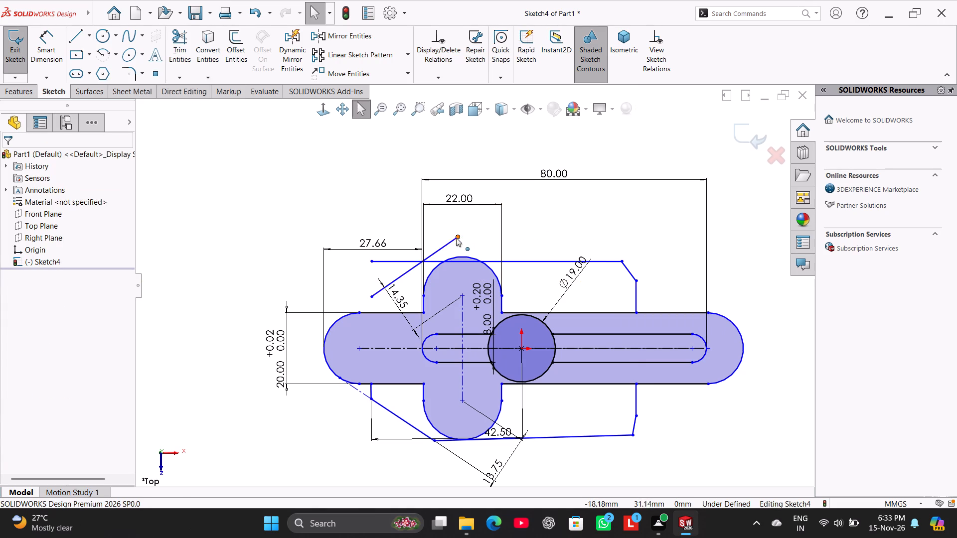
Make the top horizontal line tangent to the vertical arm's upper end arc.
left_click(459, 263, "ctrl")
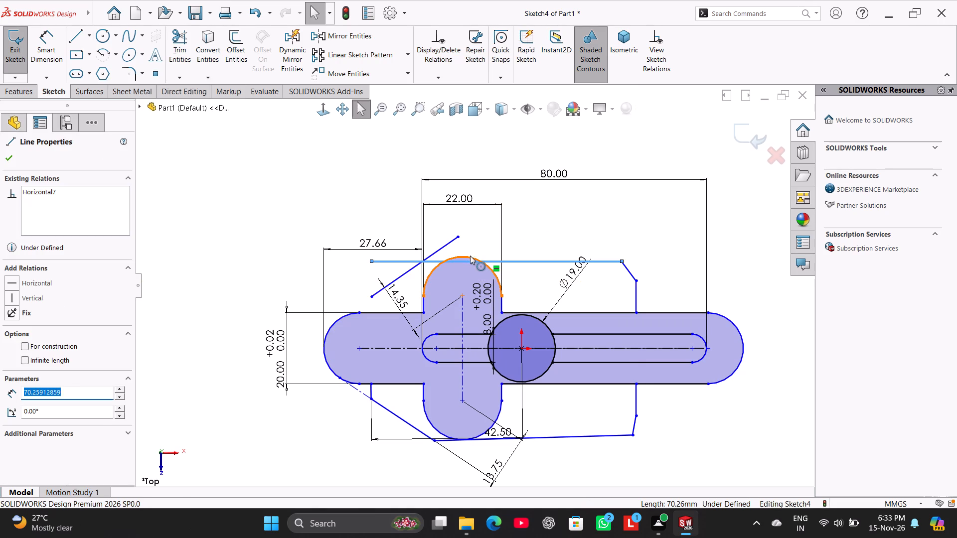
left_click(470, 256, "ctrl")
left_click(34, 334)
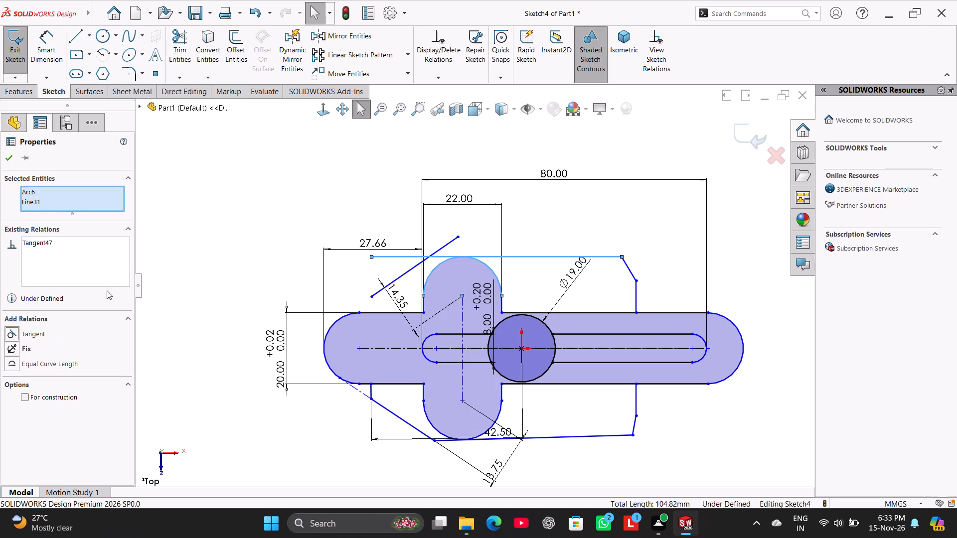
left_click(140, 256)
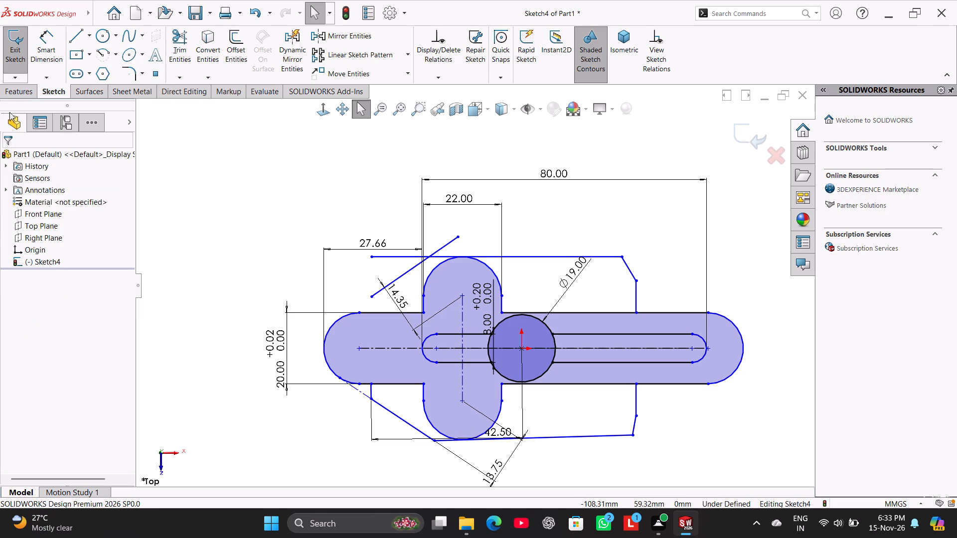
Trim the overhanging ends of the sloped line and the top horizontal line past their crossing.
left_click(173, 41)
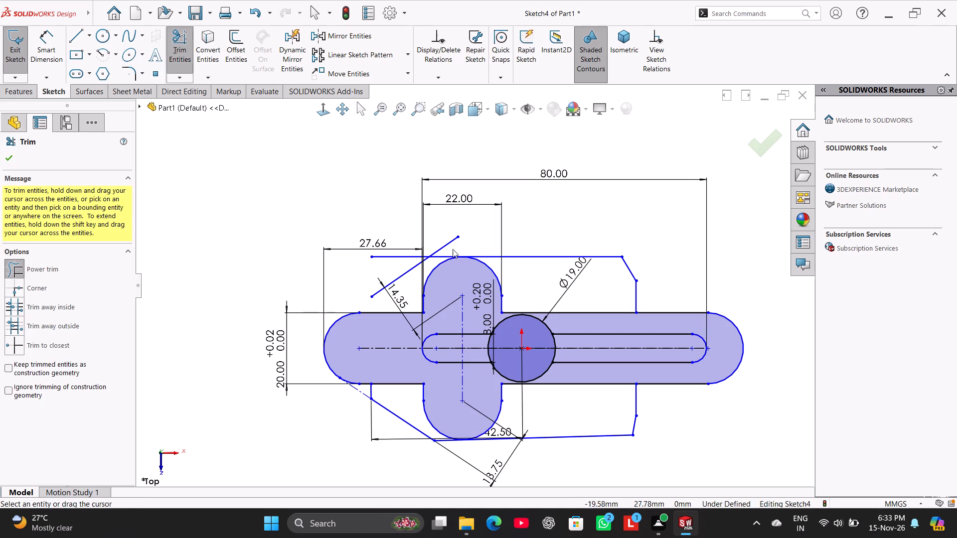
left_click_drag(456, 247, 444, 241)
left_click_drag(391, 260, 404, 250)
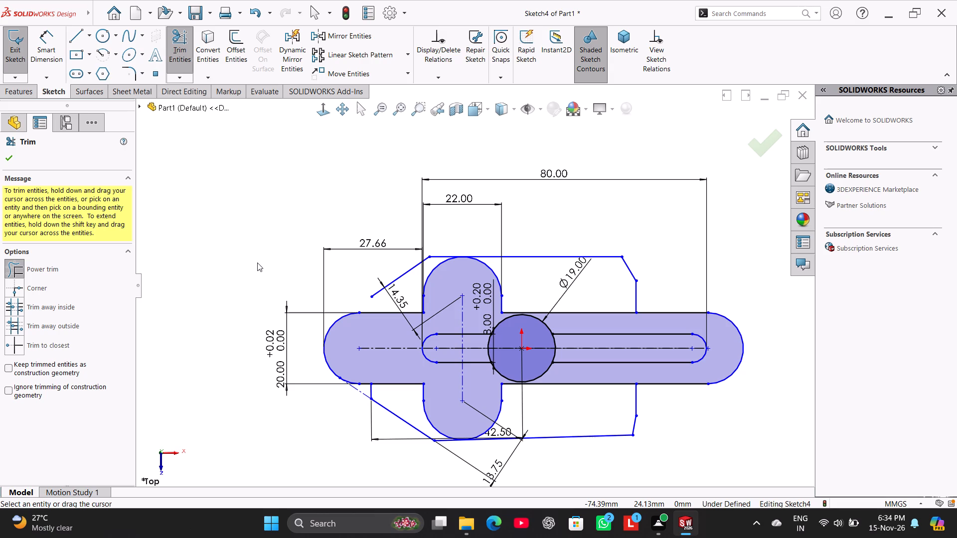
Sketch a vertical line about 14.4 mm long upward from the left arm's upper edge, crossing the upper sloped line.
left_click(77, 35)
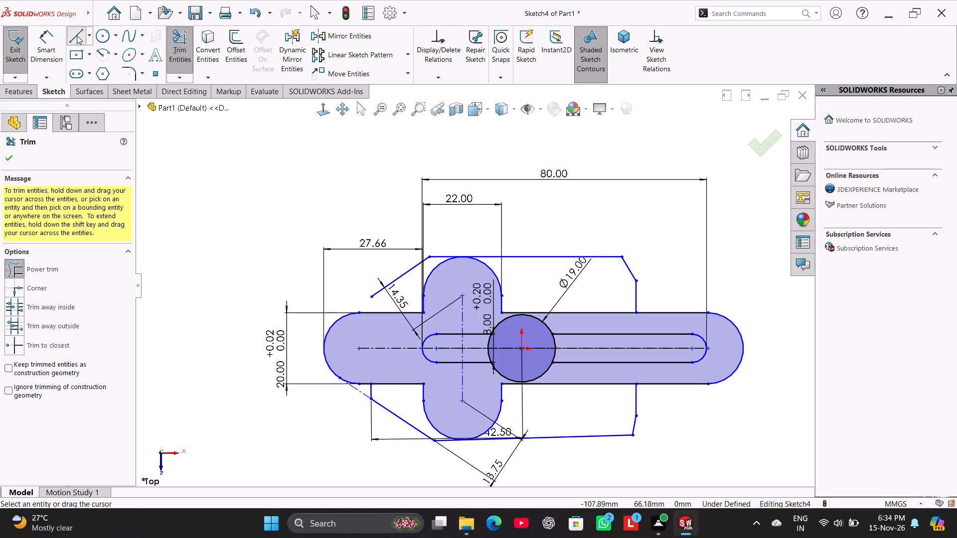
left_click(382, 312)
left_click(382, 262)
right_click(336, 183)
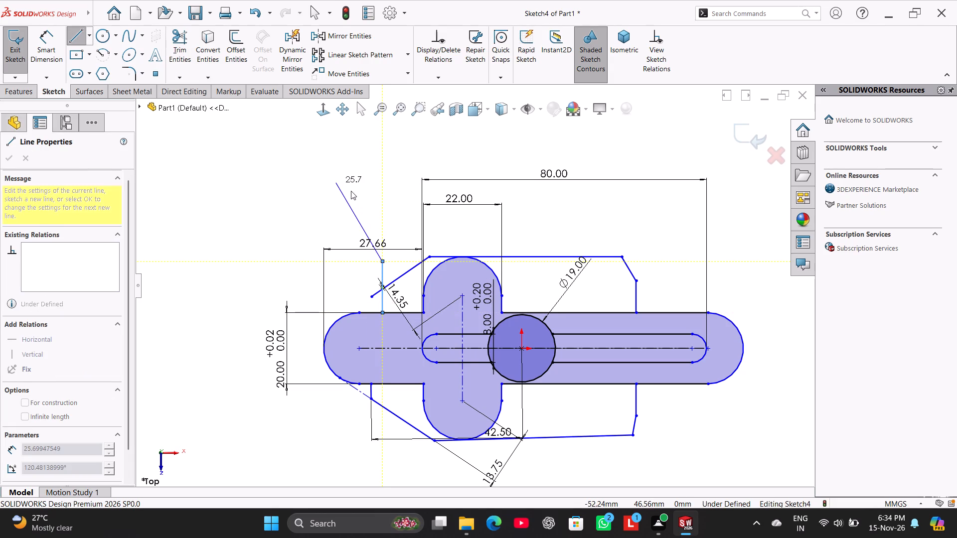
left_click(351, 191)
Dimension the new vertical line 14 mm from the vertical arm's left edge.
scroll(451, 339, "down", 3)
left_click(53, 58)
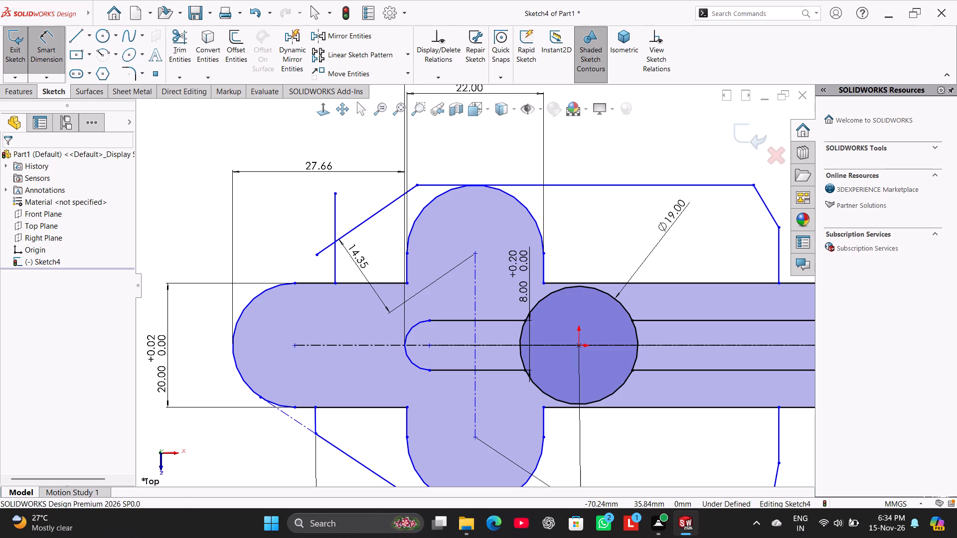
left_click(336, 268)
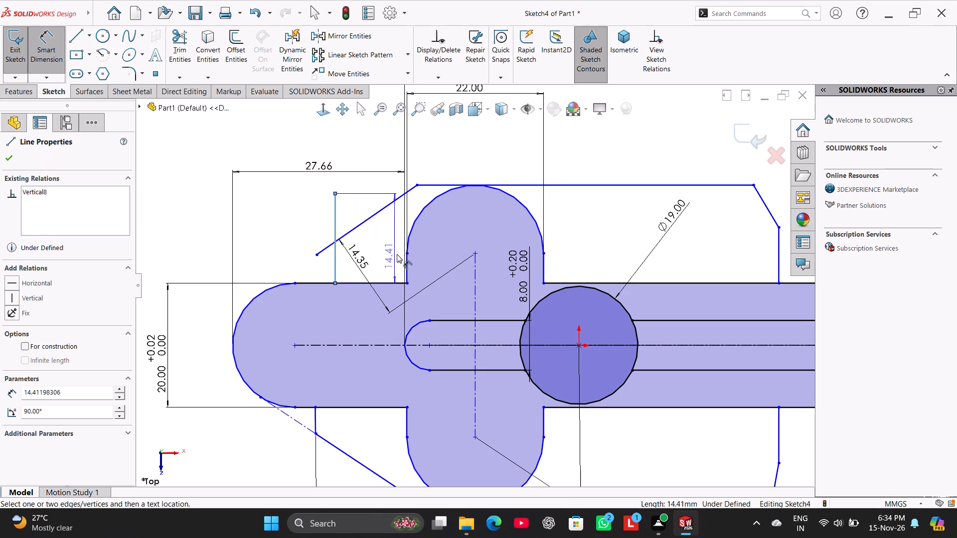
left_click(408, 272)
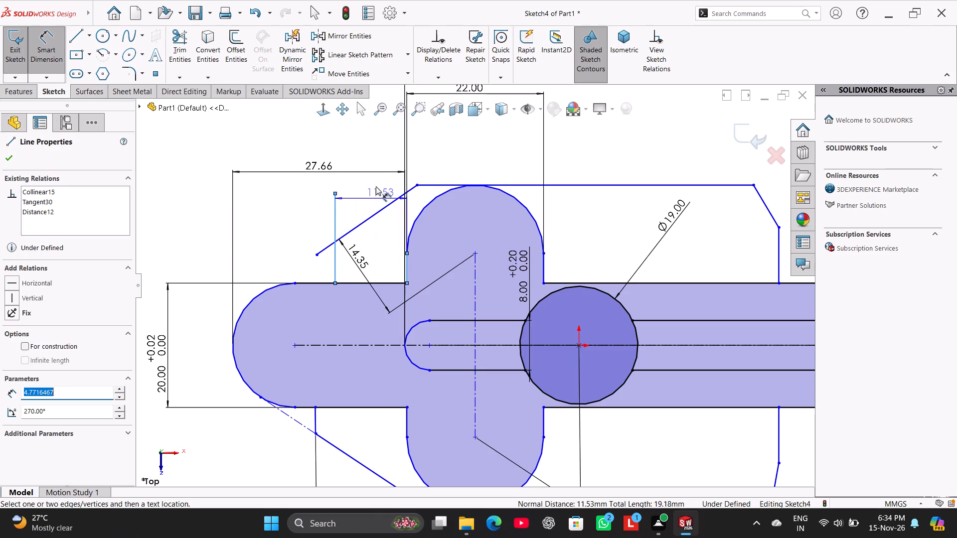
left_click(369, 150)
type("14")
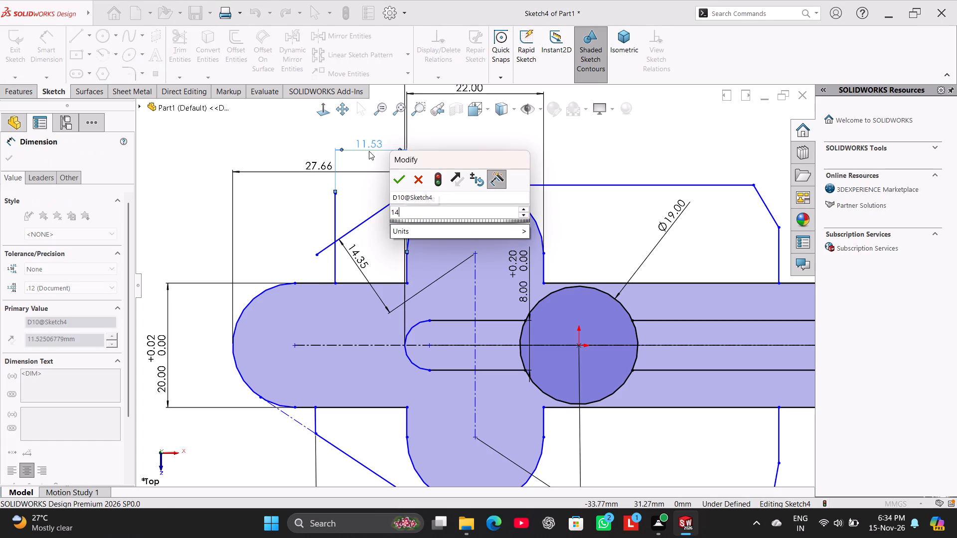
key("Return")
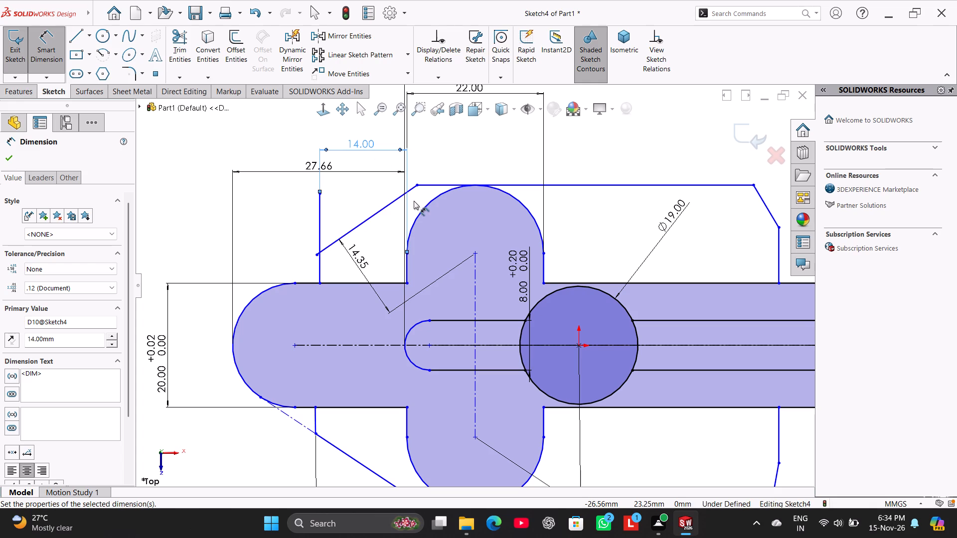
right_click(198, 188)
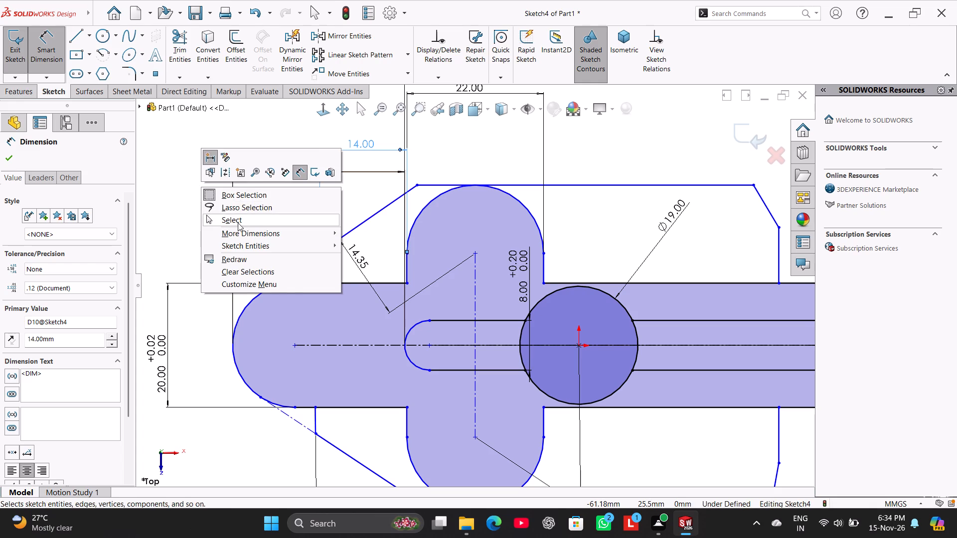
left_click(238, 223)
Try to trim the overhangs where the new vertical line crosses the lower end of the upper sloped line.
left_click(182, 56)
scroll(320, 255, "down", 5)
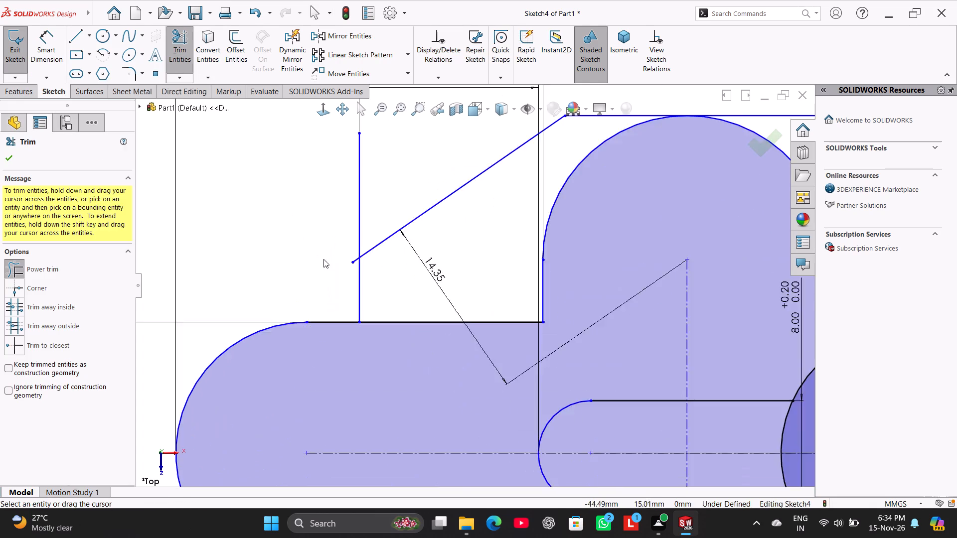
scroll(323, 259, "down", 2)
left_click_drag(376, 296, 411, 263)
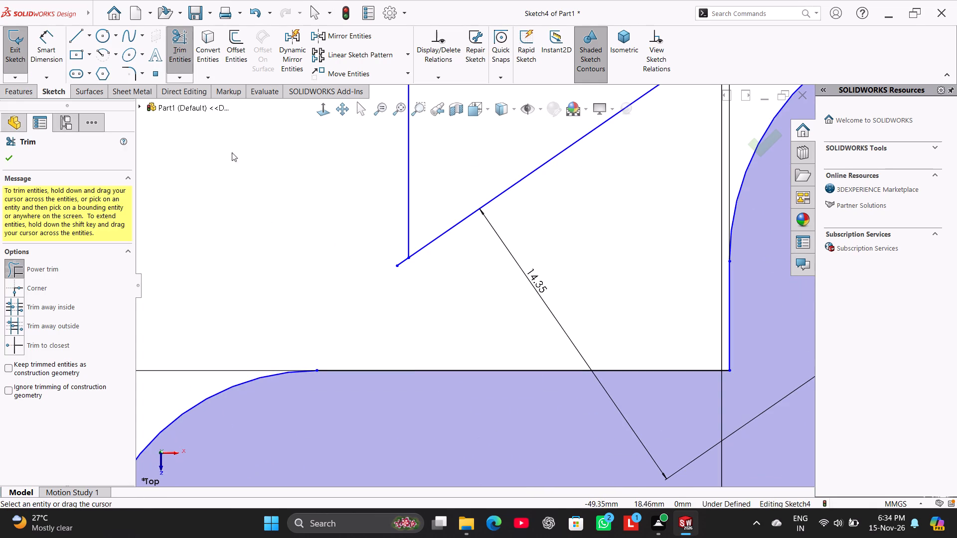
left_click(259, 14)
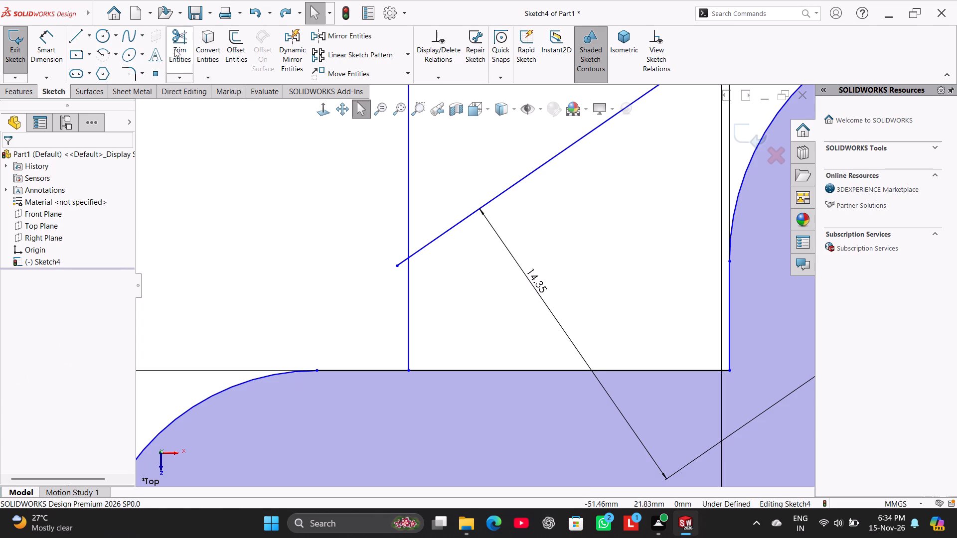
Trim the sloped line's lower overhang and the part of the vertical line above it so they meet at a corner.
left_click(174, 48)
left_click_drag(388, 283, 416, 204)
scroll(403, 213, "down", 4)
left_click(11, 157)
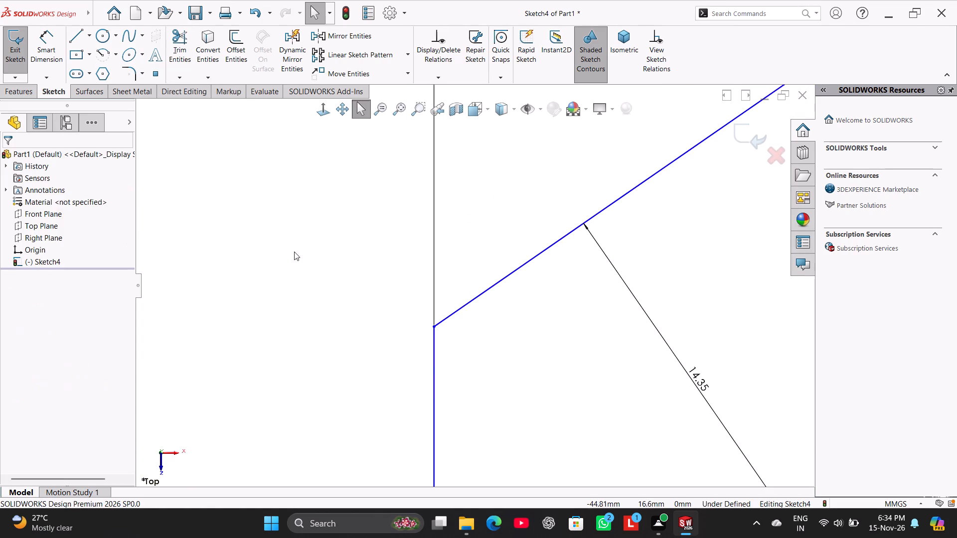
Make the slightly sloped bottom outline line horizontal.
scroll(308, 258, "up", 13)
left_click(288, 244)
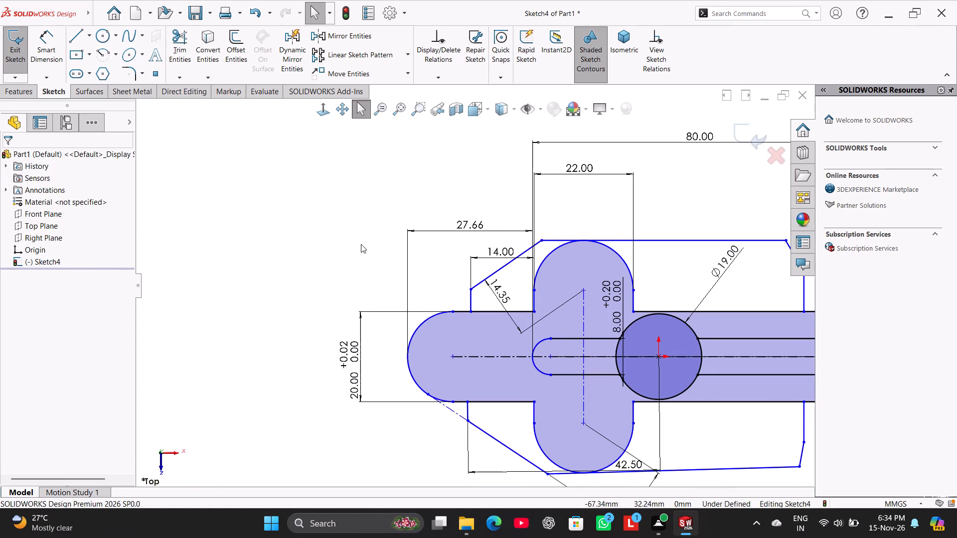
scroll(771, 321, "up", 3)
scroll(726, 312, "down", 2)
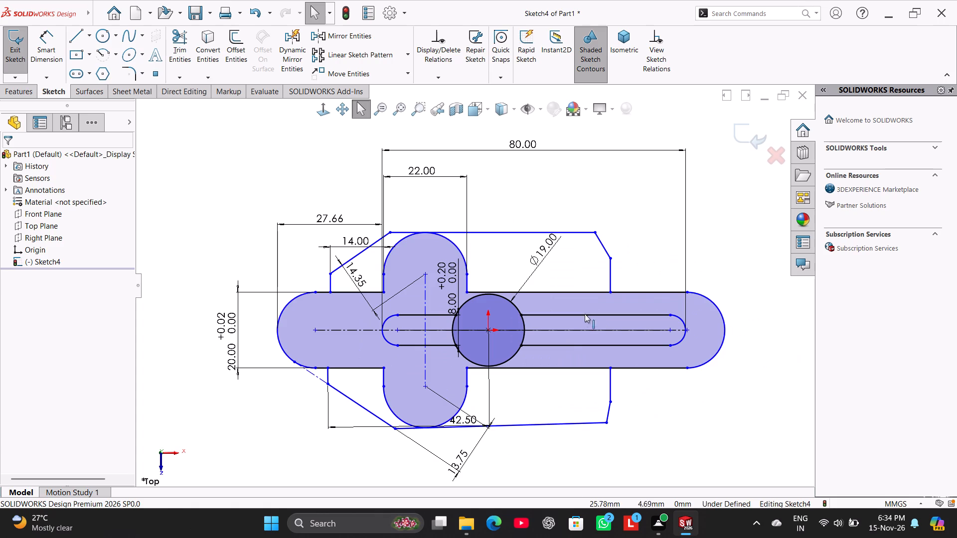
right_click(577, 422)
left_click(594, 300)
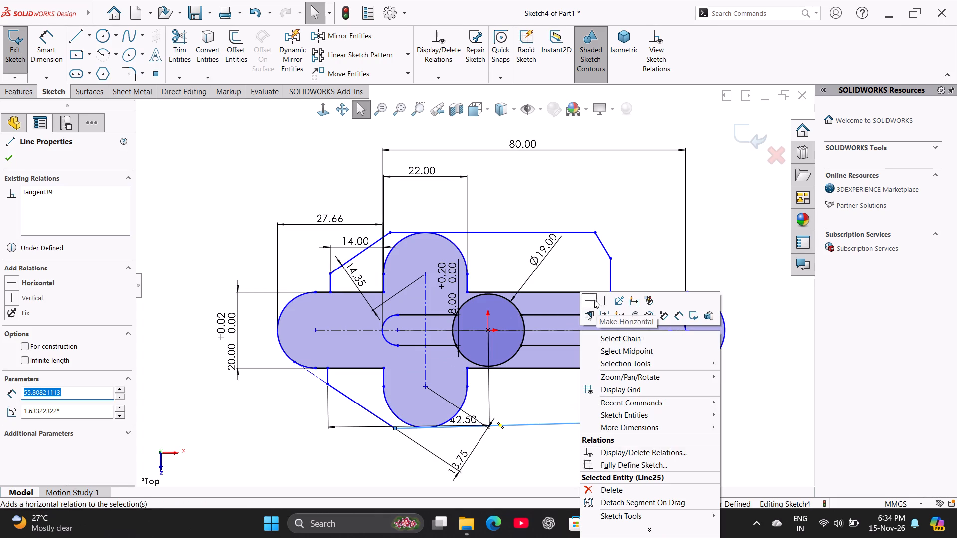
left_click(648, 406)
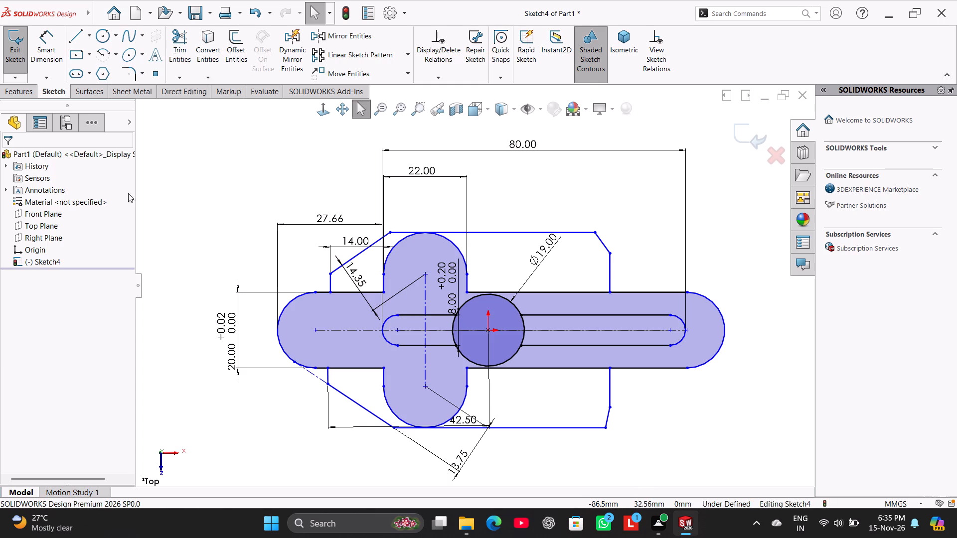
Dimension the upper-left vertical line 85 mm from the outer edge of the slot's right end arc.
left_click_drag(49, 49, 52, 55)
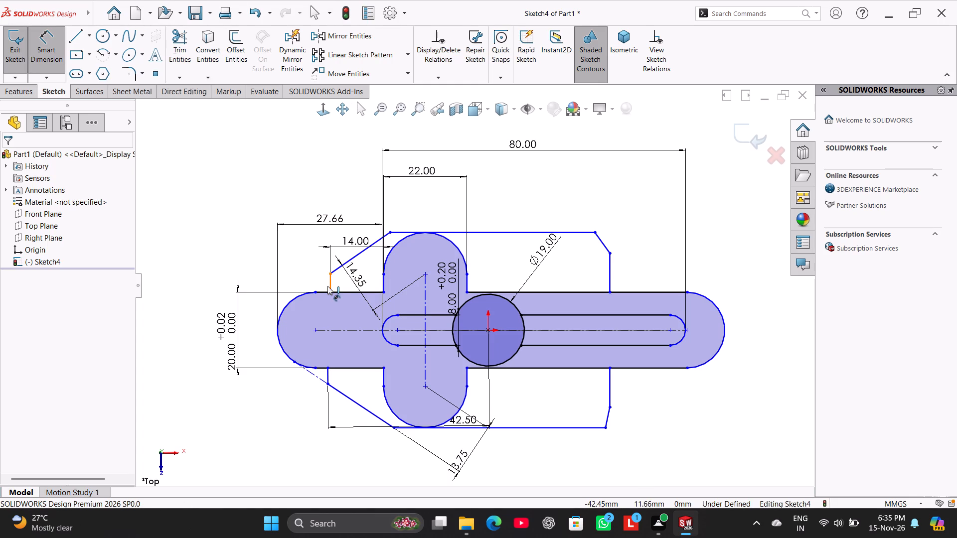
left_click(327, 286)
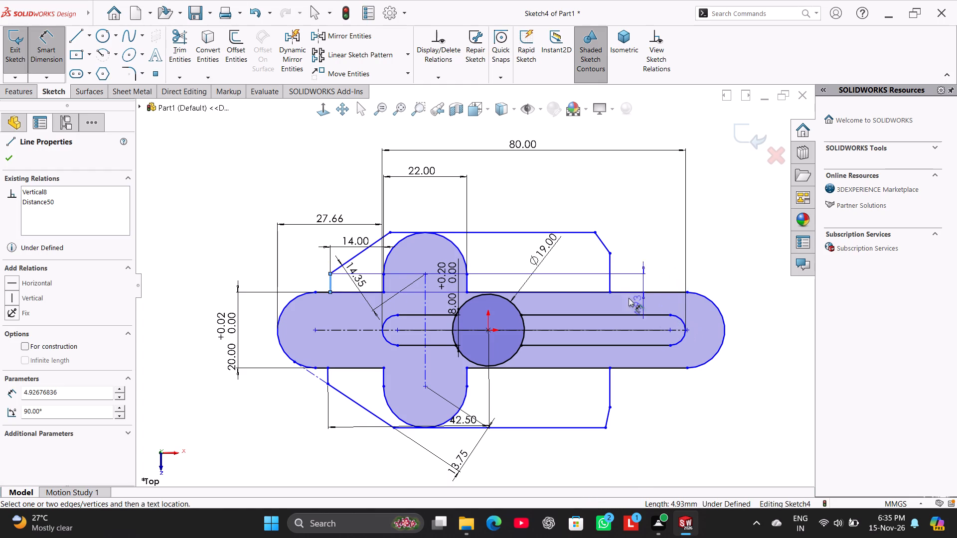
left_click(685, 340, "shift")
left_click(519, 129)
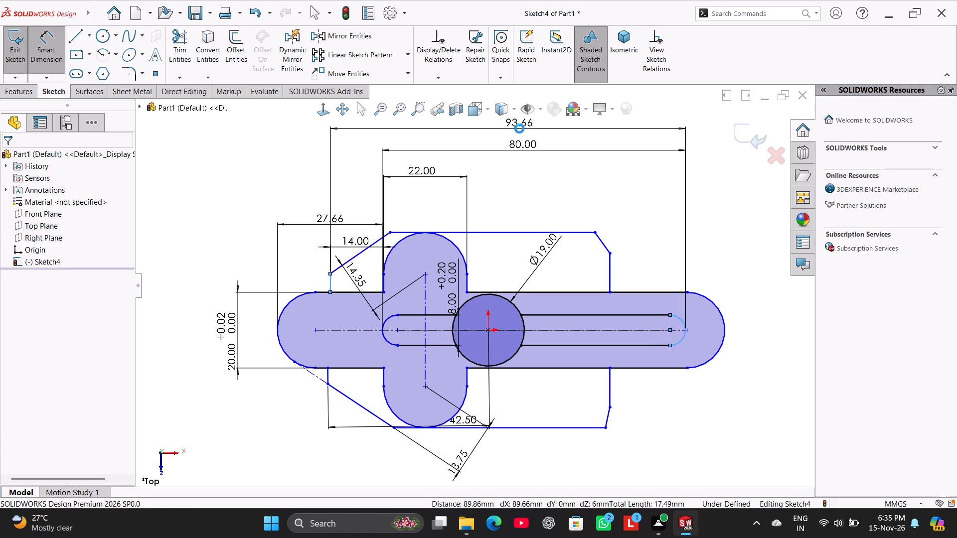
type("85")
key("Return")
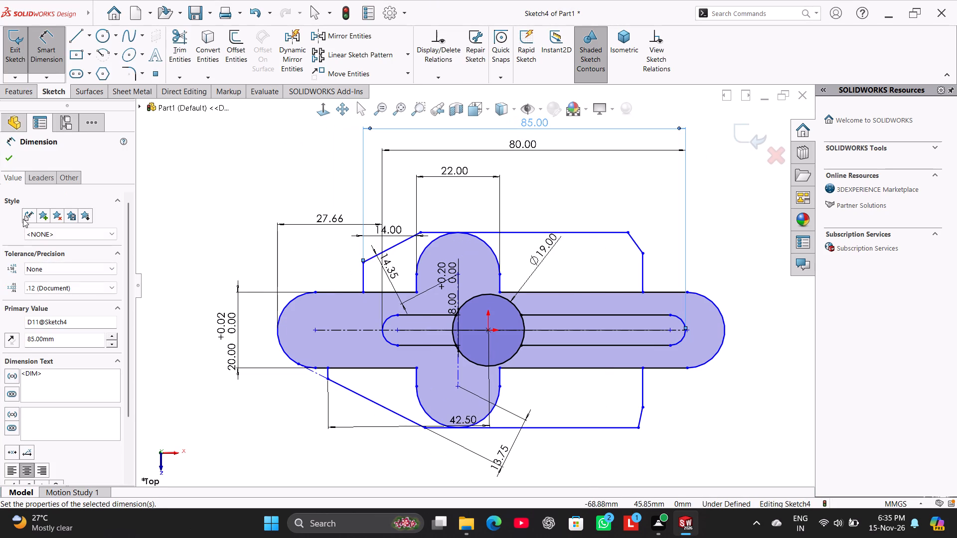
Give the 85 mm dimension a symmetric tolerance of ±0.05 mm.
left_click(47, 269)
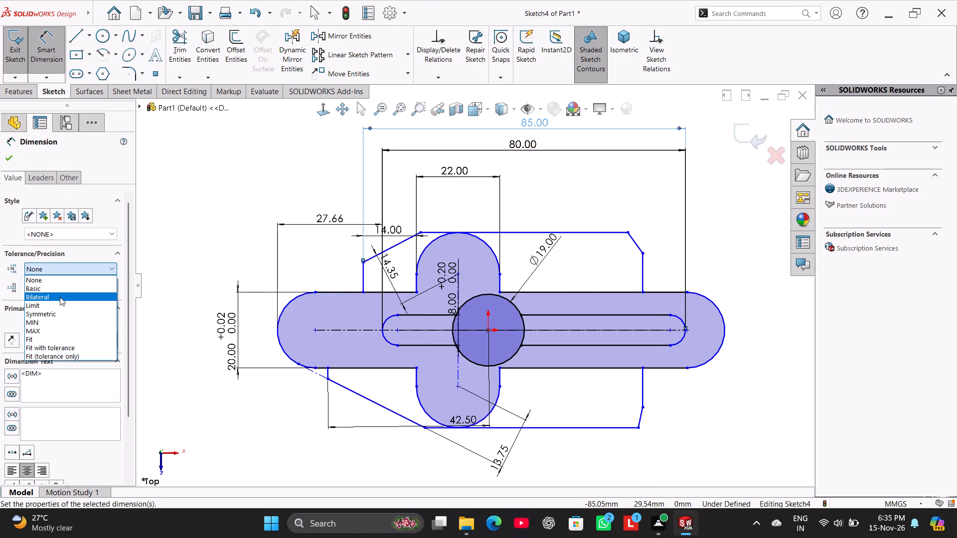
left_click(68, 311)
double_click(64, 289)
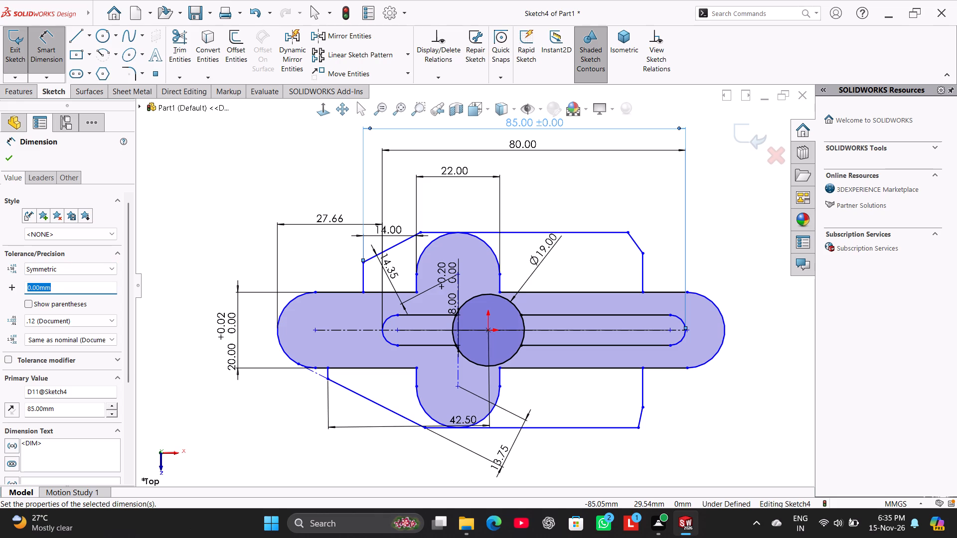
type("0.05")
key("Return")
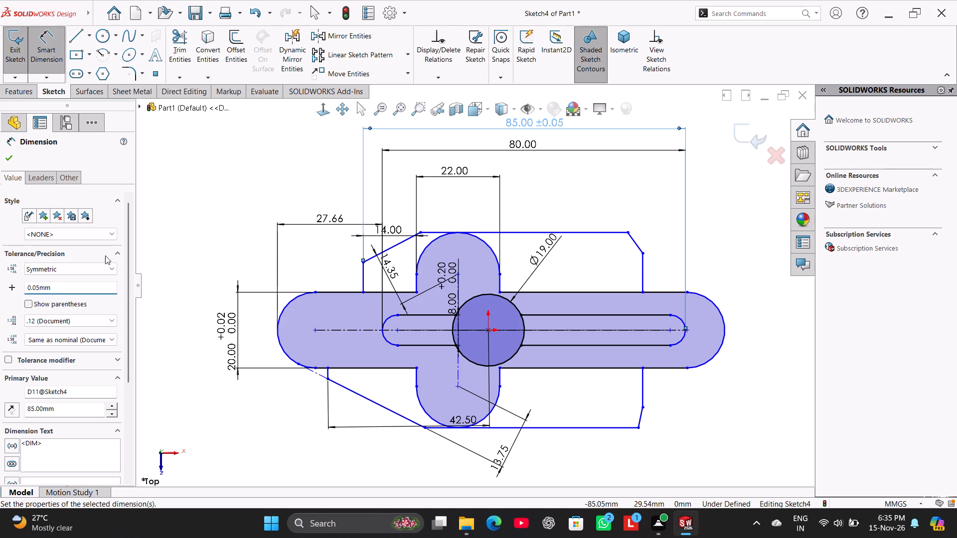
Finish the 85 mm dimension with its symmetric ±0.05 mm tolerance.
left_click(10, 151)
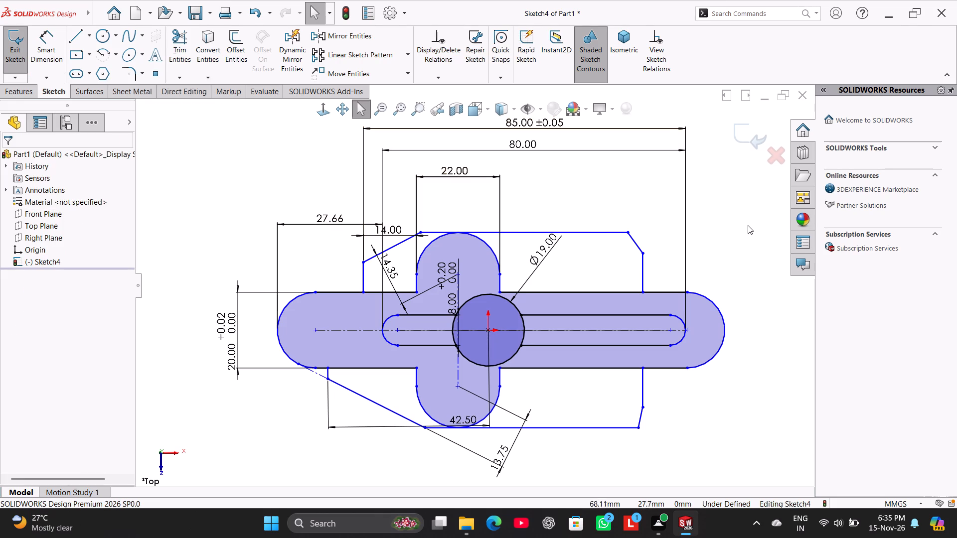
left_click(748, 223)
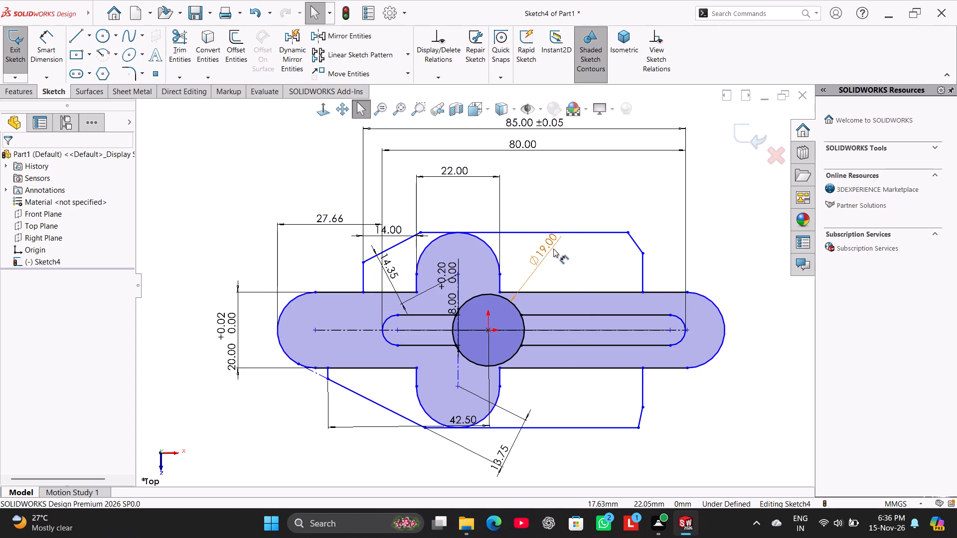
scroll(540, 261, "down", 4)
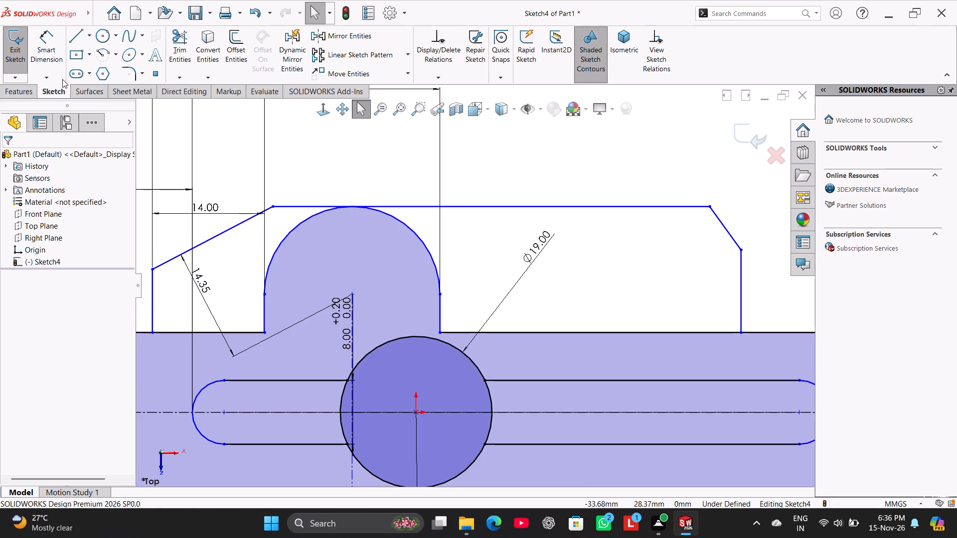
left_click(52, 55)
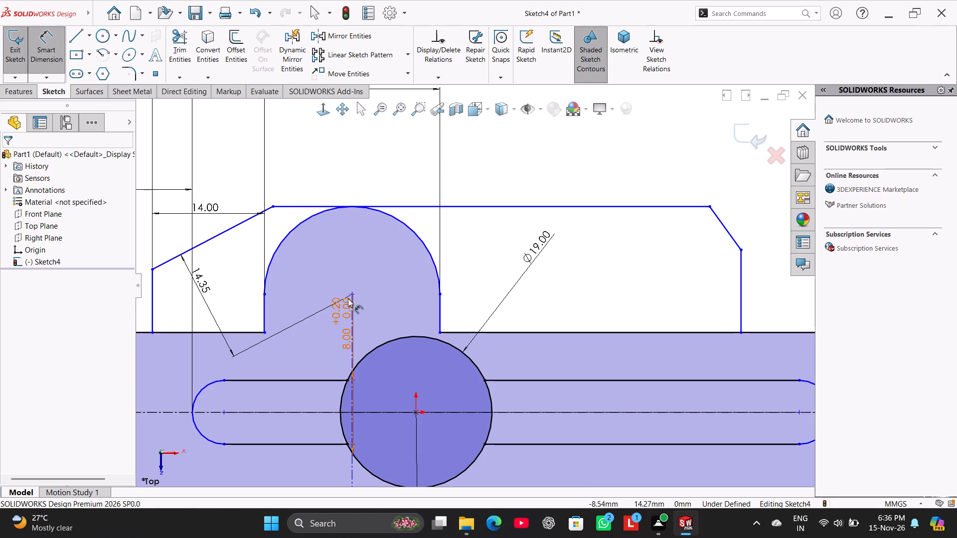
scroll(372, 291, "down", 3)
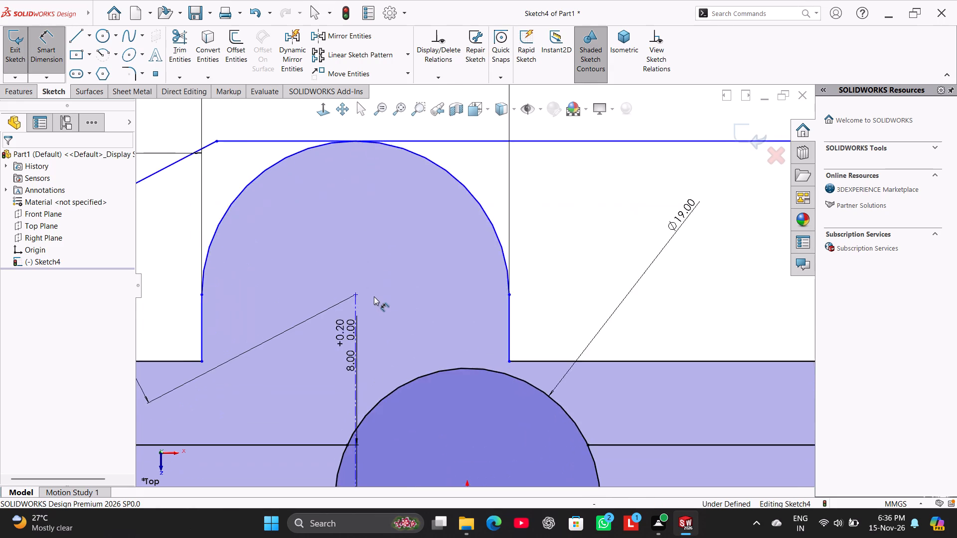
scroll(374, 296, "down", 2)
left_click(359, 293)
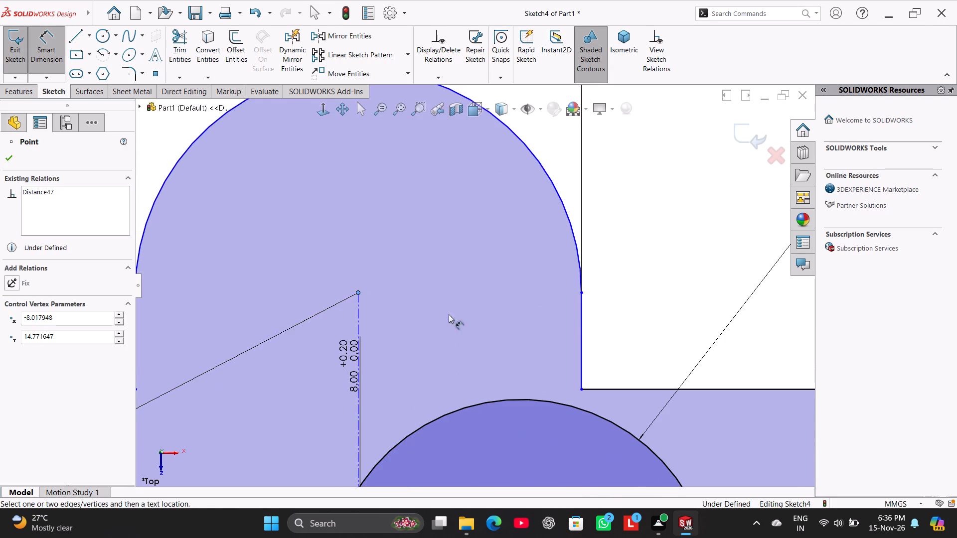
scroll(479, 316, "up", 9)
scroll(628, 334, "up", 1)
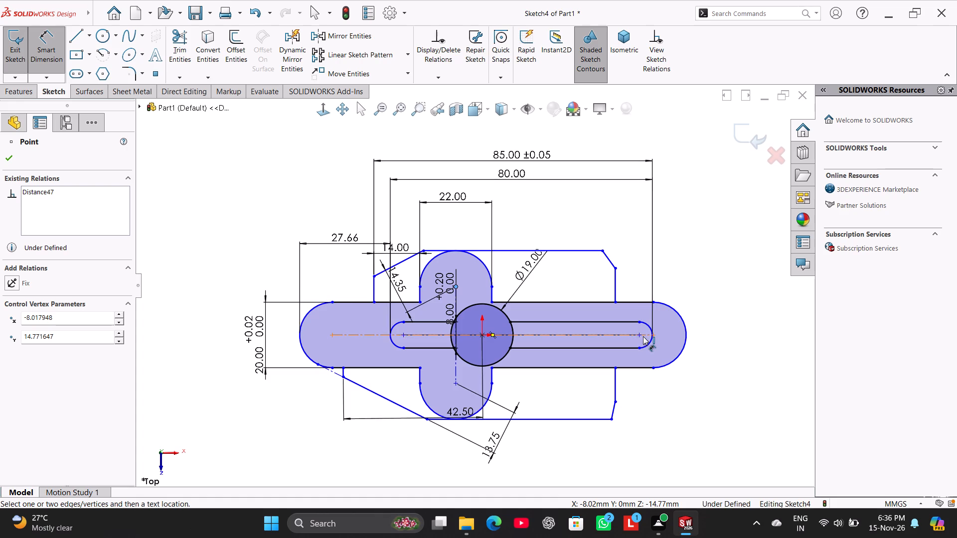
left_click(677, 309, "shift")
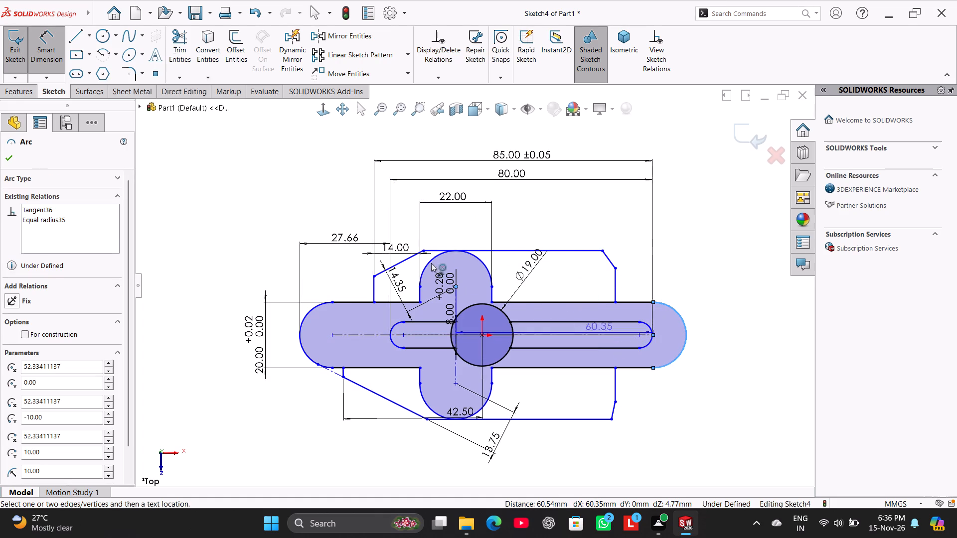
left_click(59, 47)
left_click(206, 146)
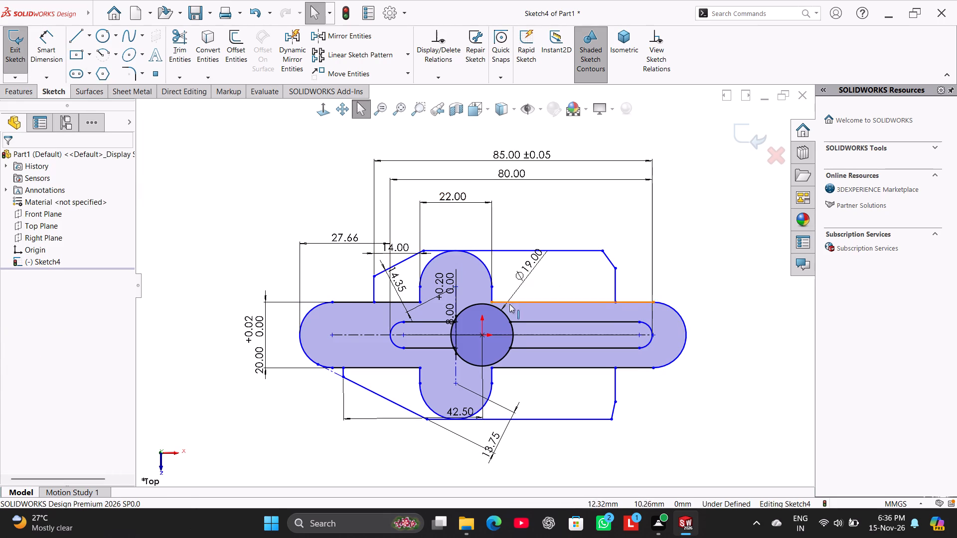
Sketch a sloped centerline about 46 mm long from the horizontal body's right end arc, up and left past the top outline line.
scroll(559, 288, "down", 3)
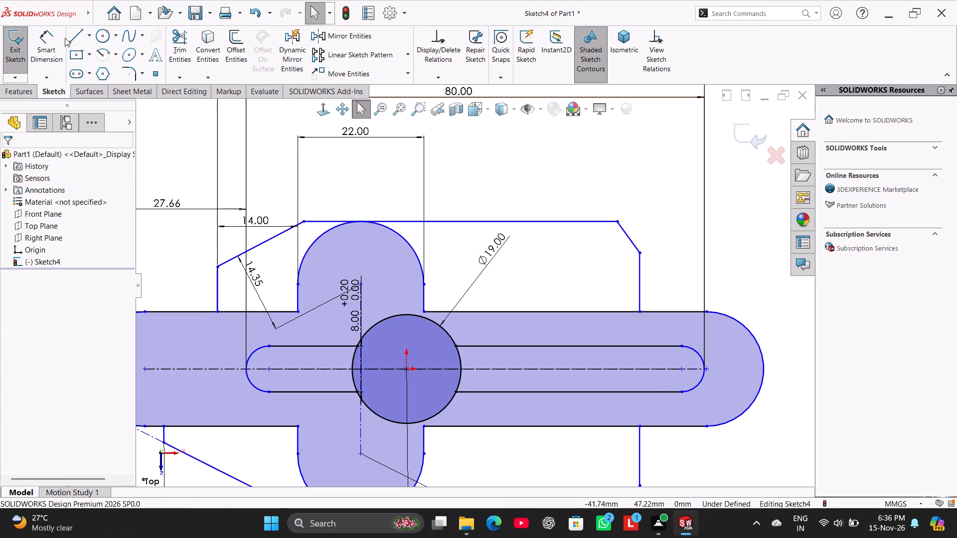
left_click(90, 41)
left_click(102, 65)
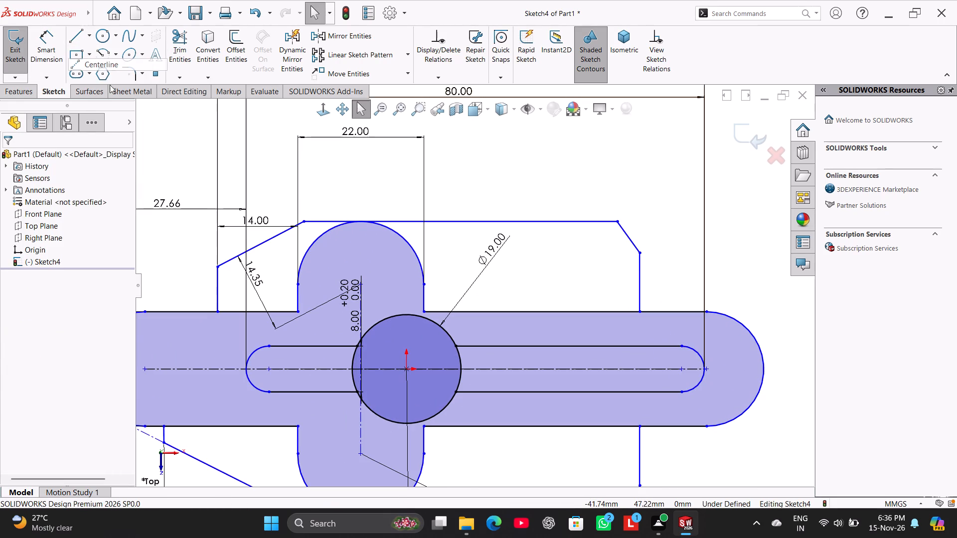
left_click(743, 324)
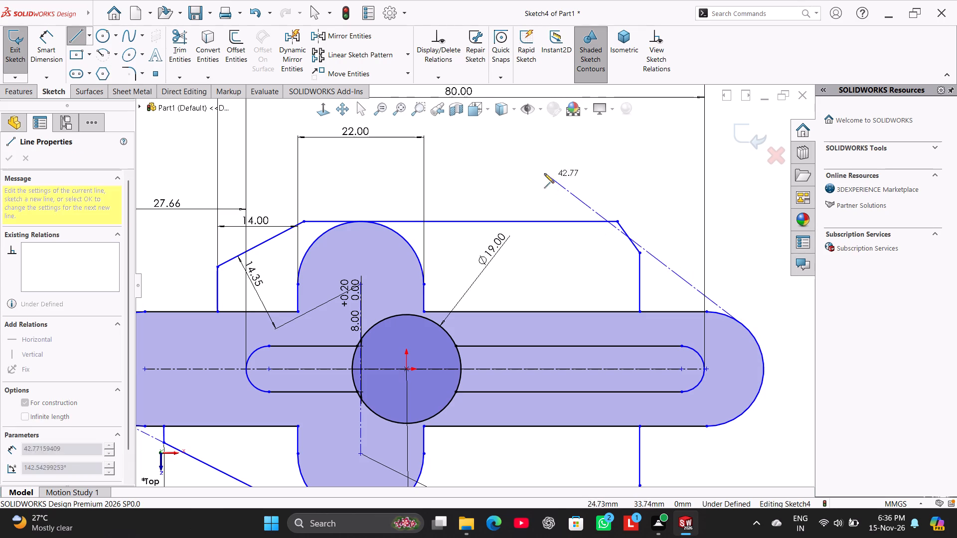
left_click(532, 166)
right_click(590, 167)
left_click(608, 177)
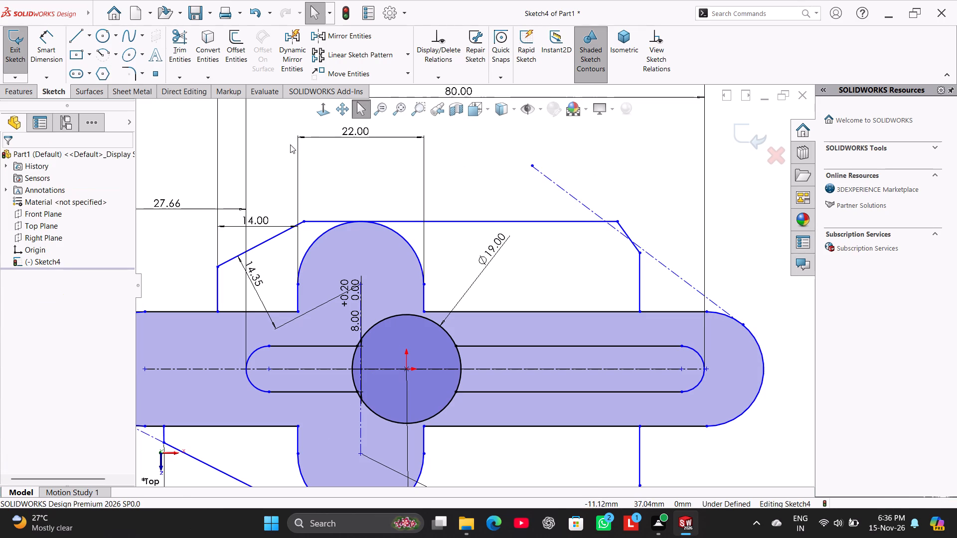
right_click_drag(83, 8, 75, 9)
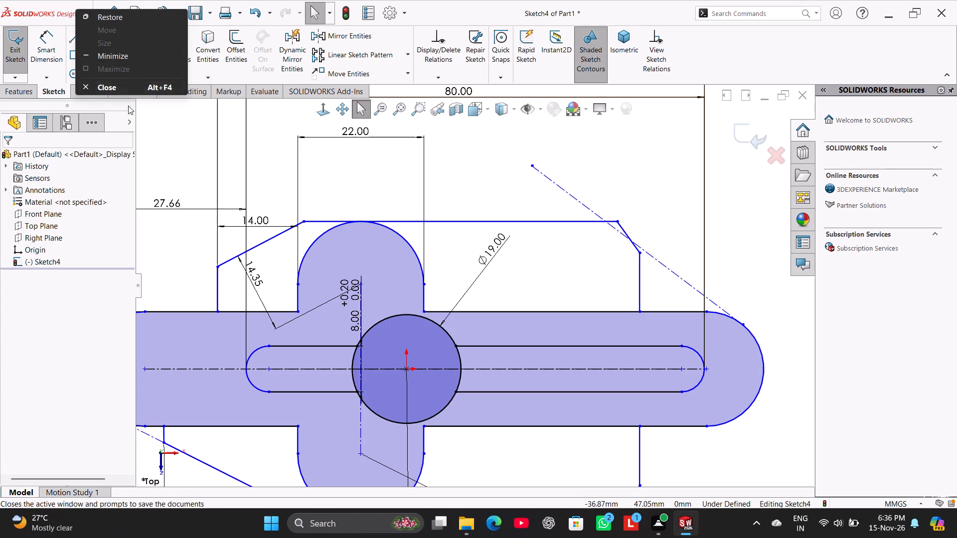
left_click(93, 313)
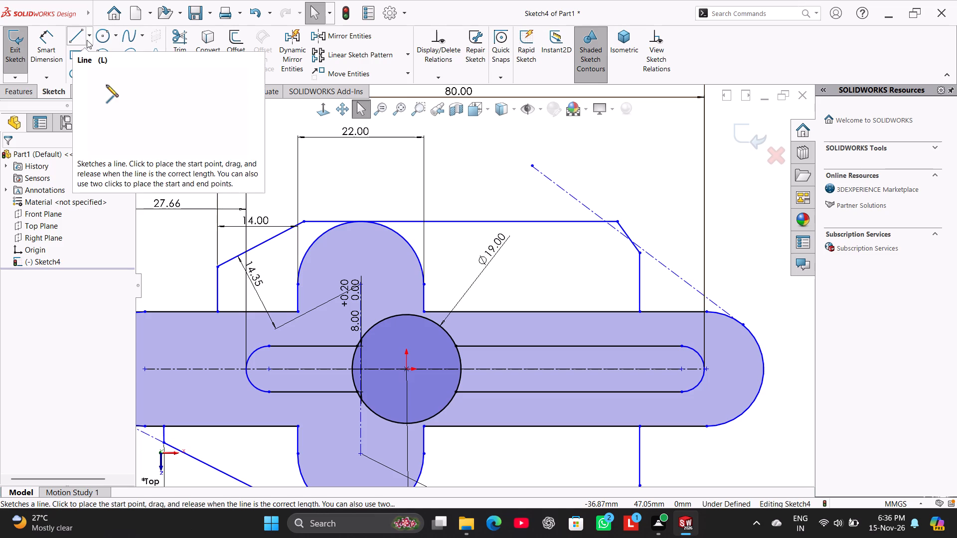
Sketch a centerline about 12 mm long from the upper lobe's arc center to the lobe's lower-right corner on the horizontal body.
left_click(87, 40)
left_click(100, 61)
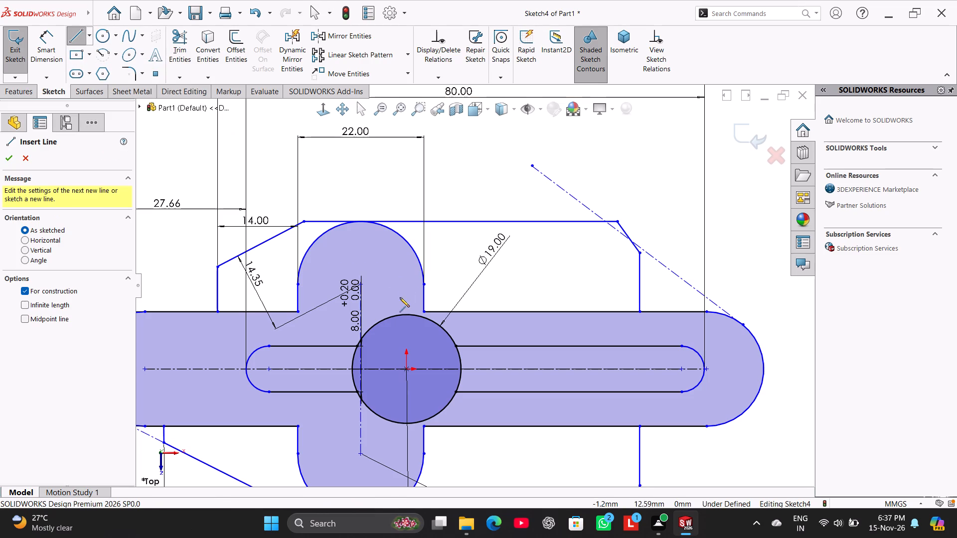
scroll(374, 282, "down", 4)
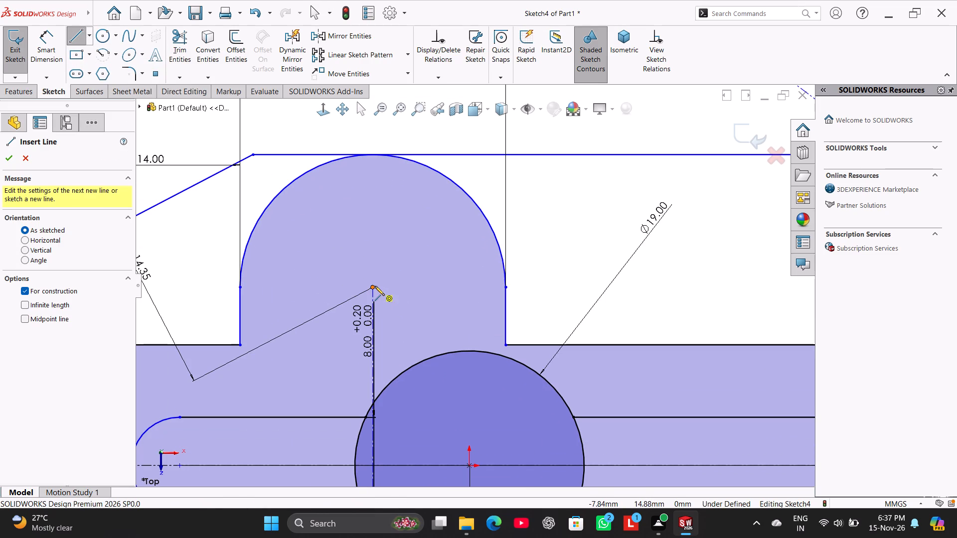
left_click(373, 286)
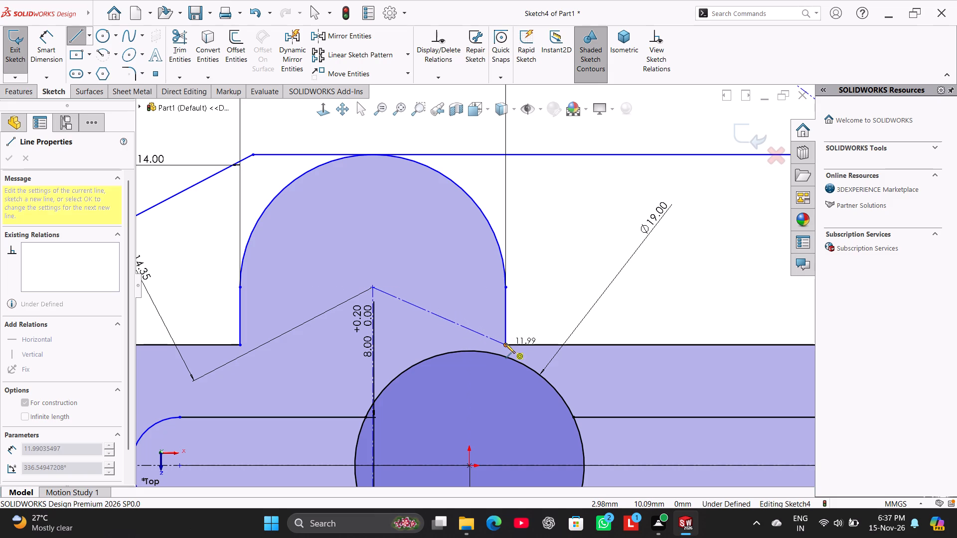
left_click(505, 344)
right_click(540, 285)
left_click(553, 293)
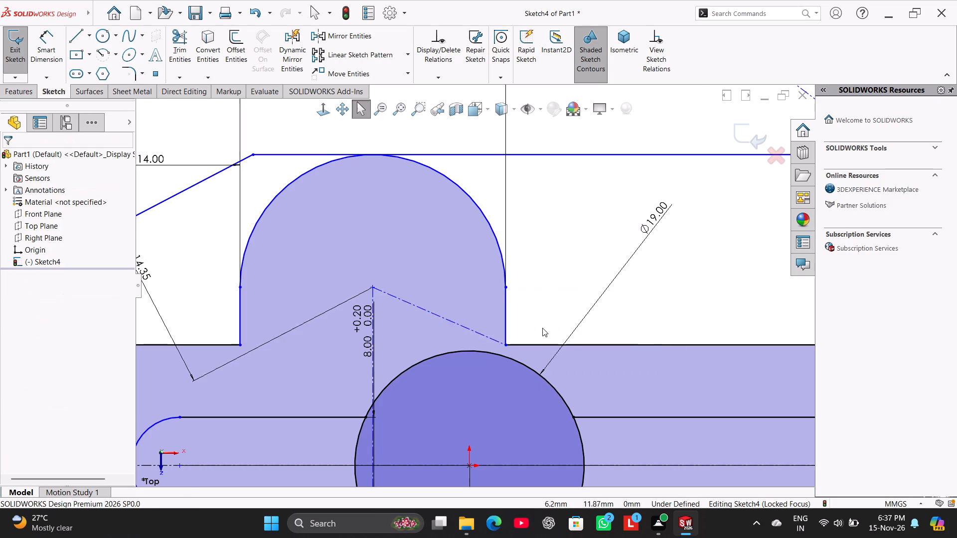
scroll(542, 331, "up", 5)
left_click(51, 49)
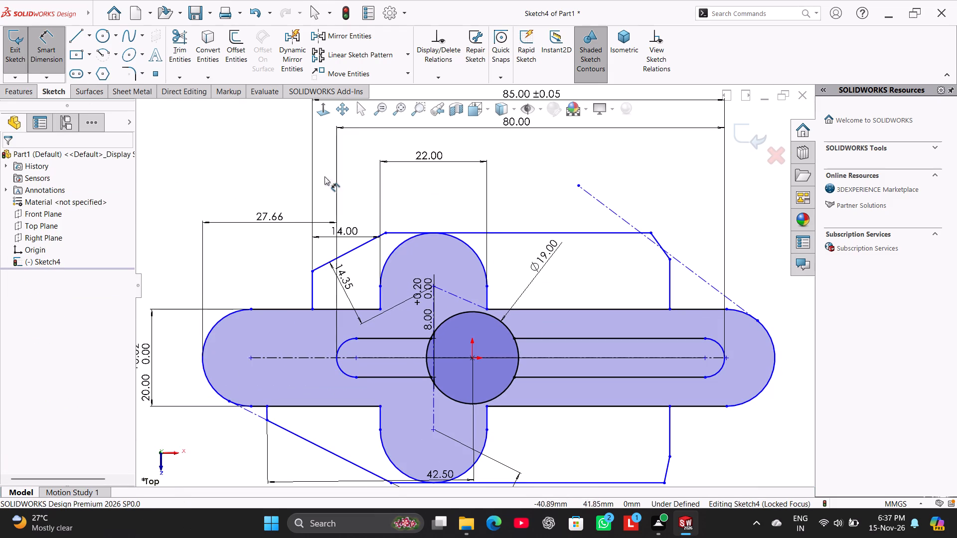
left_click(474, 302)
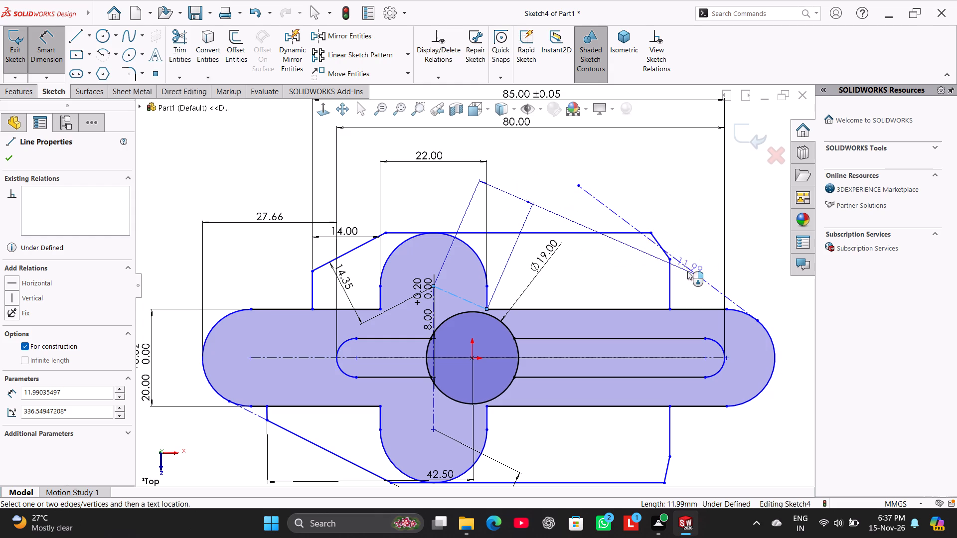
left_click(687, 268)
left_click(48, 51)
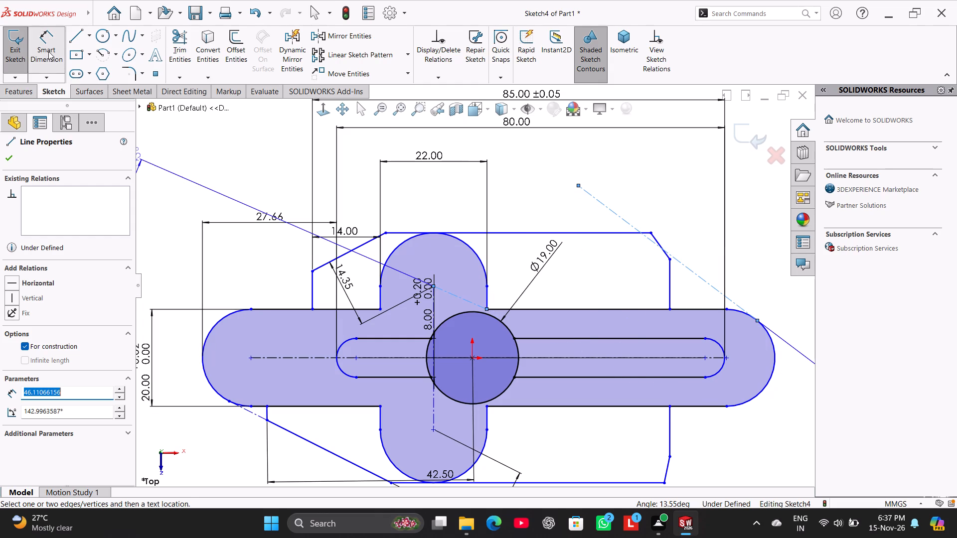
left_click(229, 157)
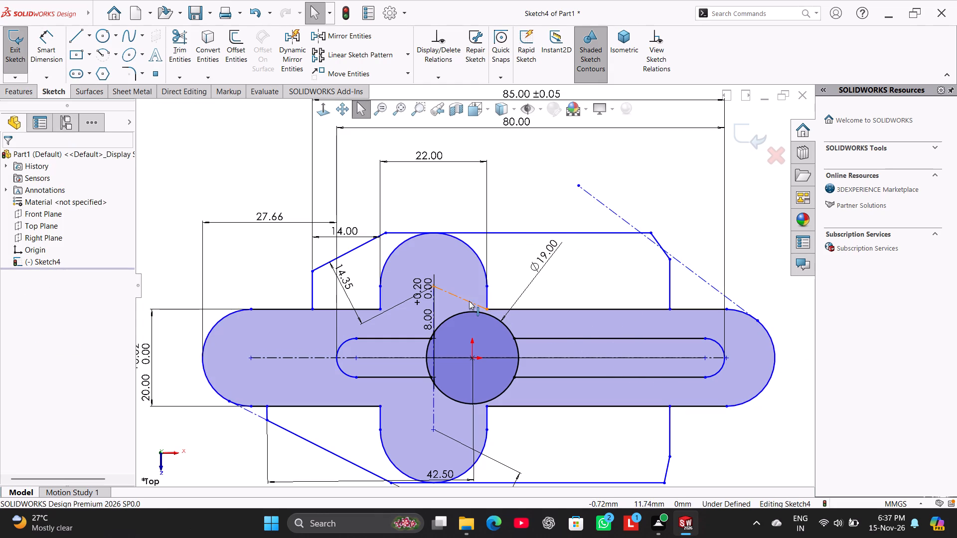
Make the long sloped centerline parallel to the short centerline from the upper lobe's arc center.
left_click(469, 301, "ctrl")
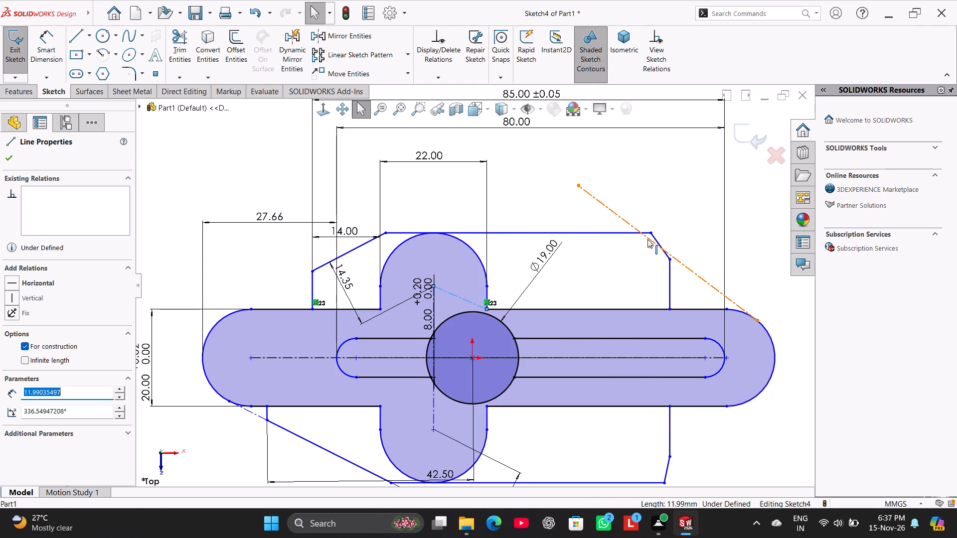
left_click(647, 239, "ctrl")
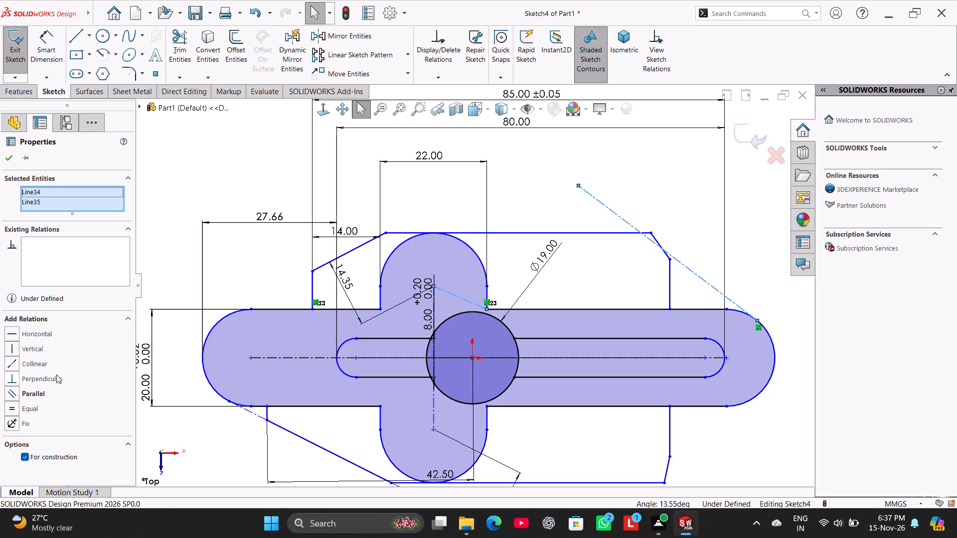
left_click(39, 391)
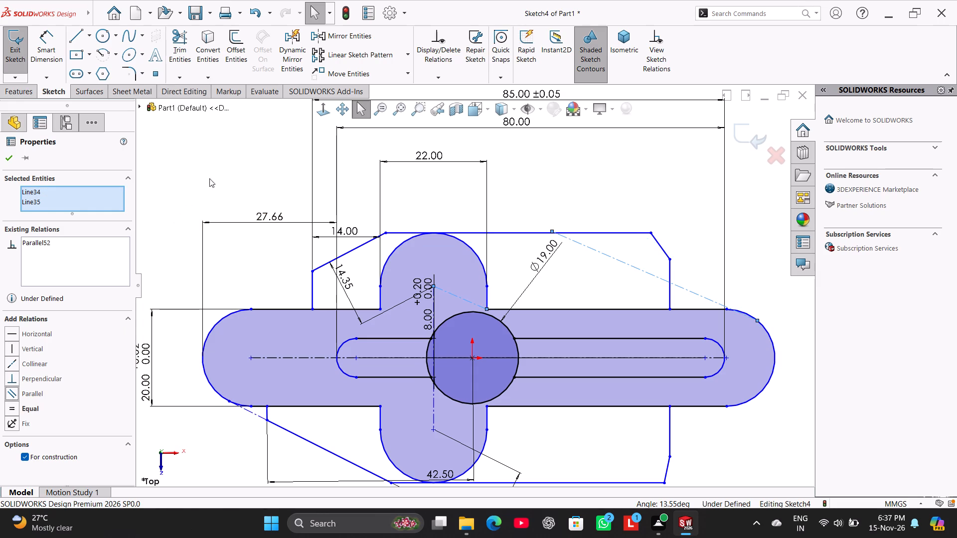
left_click(217, 159)
Make the long sloped centerline tangent to the horizontal body's right end arc.
left_click(701, 295, "ctrl")
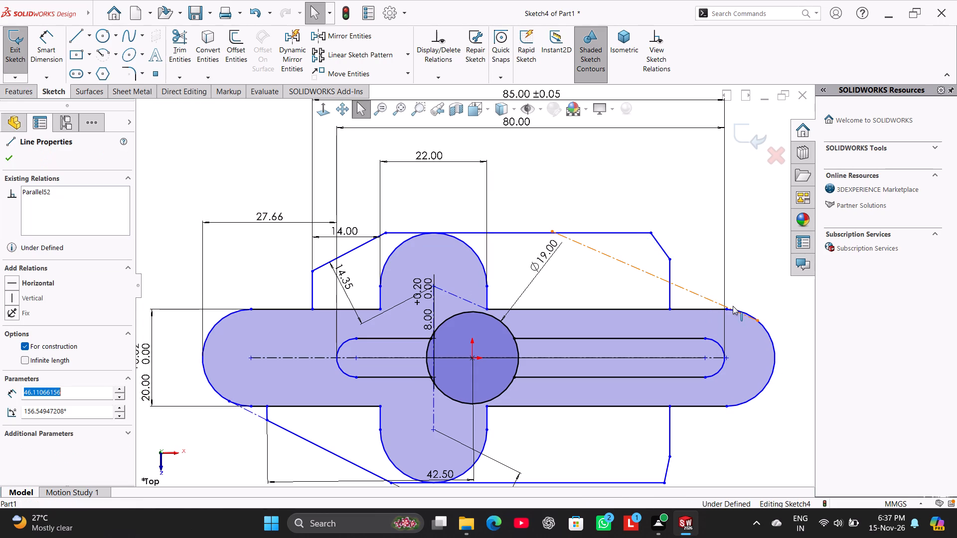
left_click(769, 332, "ctrl")
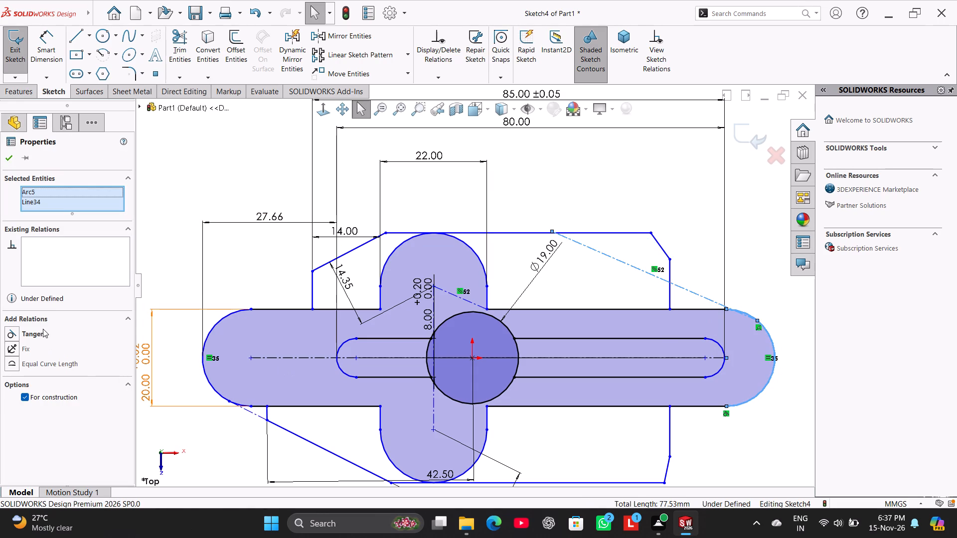
left_click(43, 329)
left_click(214, 156)
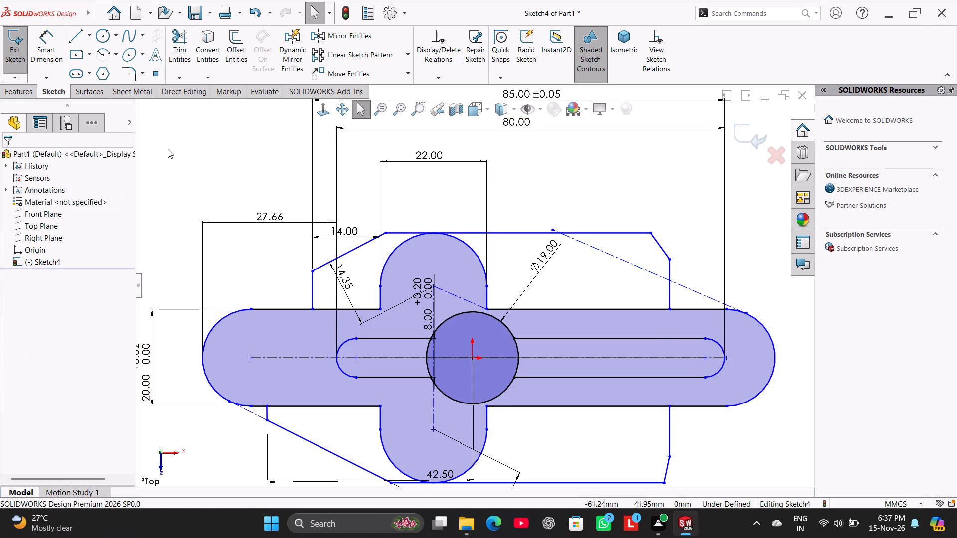
Dimension the distance between the two parallel centerlines as 39.1 mm.
left_click(45, 46)
left_click(472, 300)
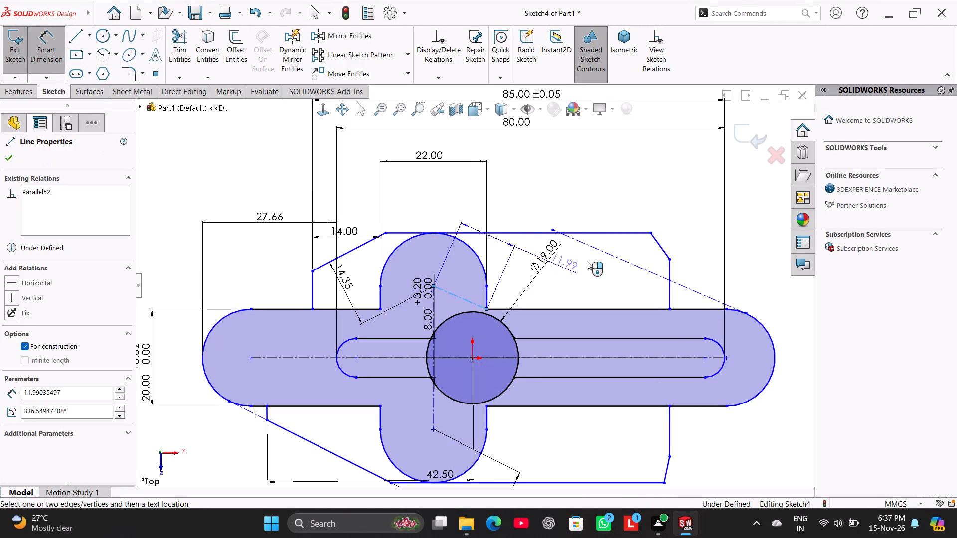
left_click(612, 256)
left_click(581, 279)
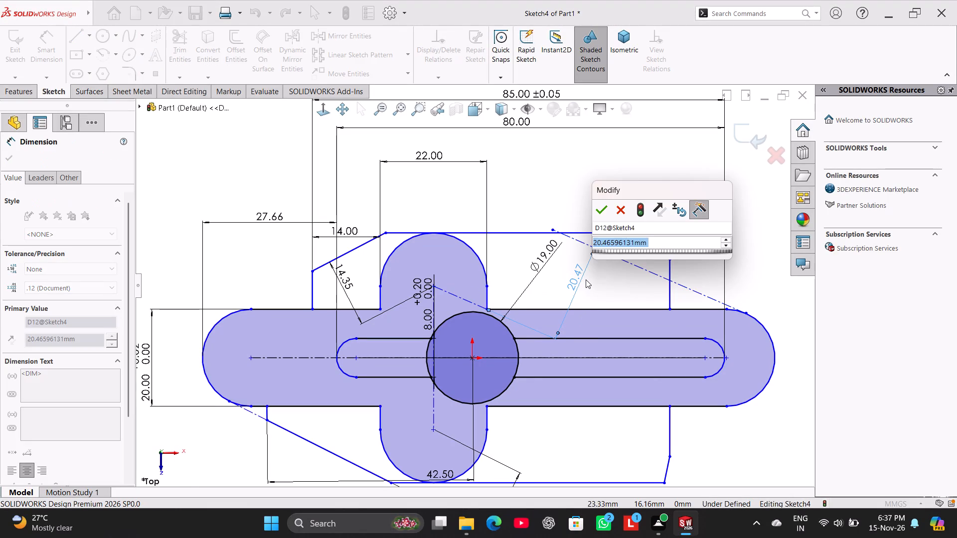
type("39.1")
key("Return")
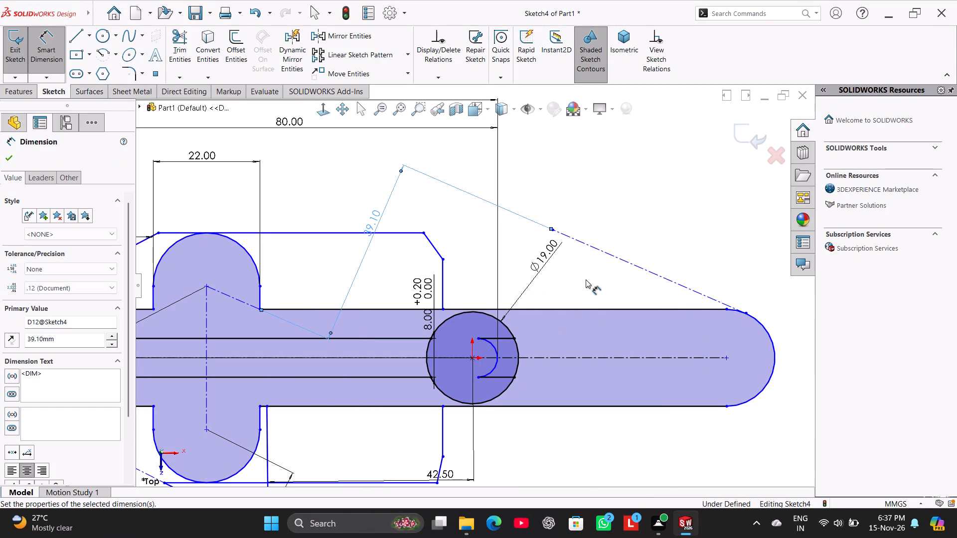
scroll(589, 277, "up", 3)
right_click(605, 256)
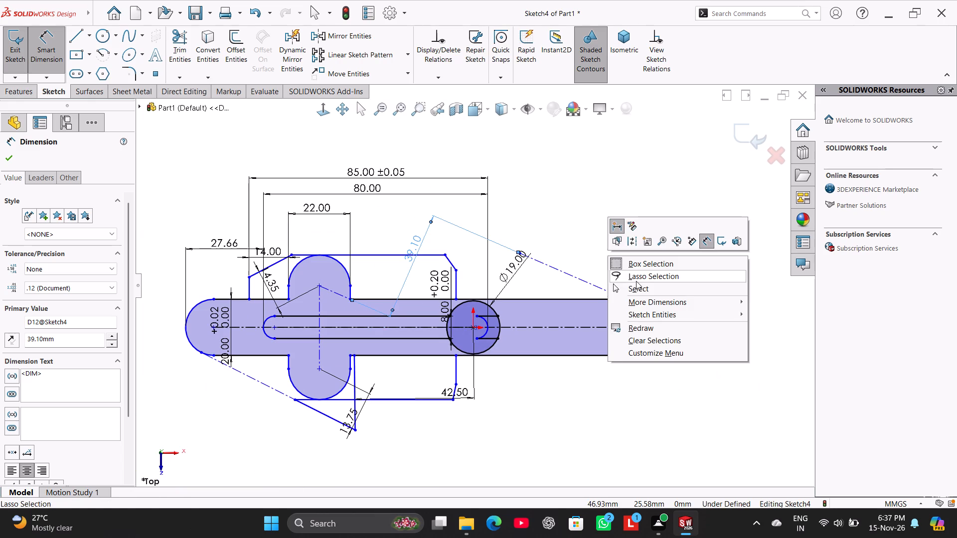
left_click(640, 285)
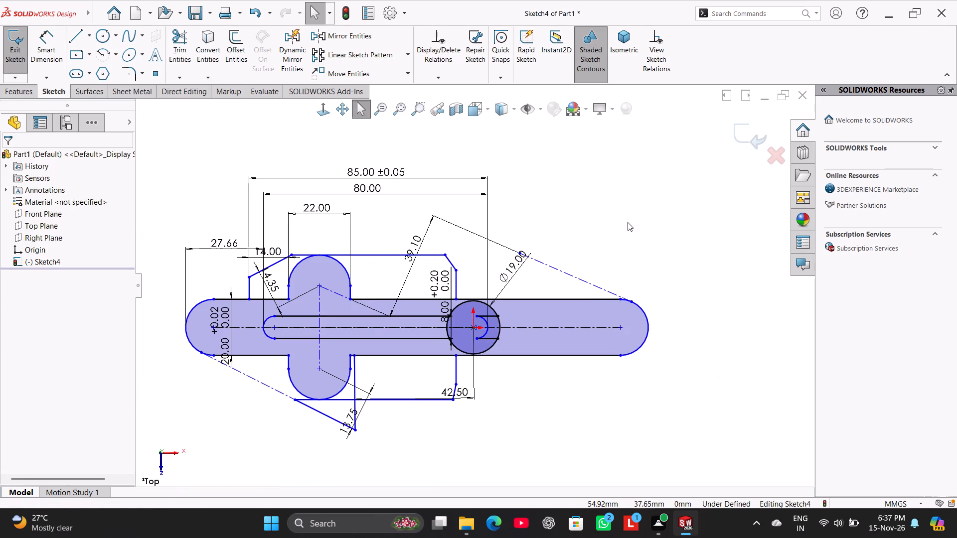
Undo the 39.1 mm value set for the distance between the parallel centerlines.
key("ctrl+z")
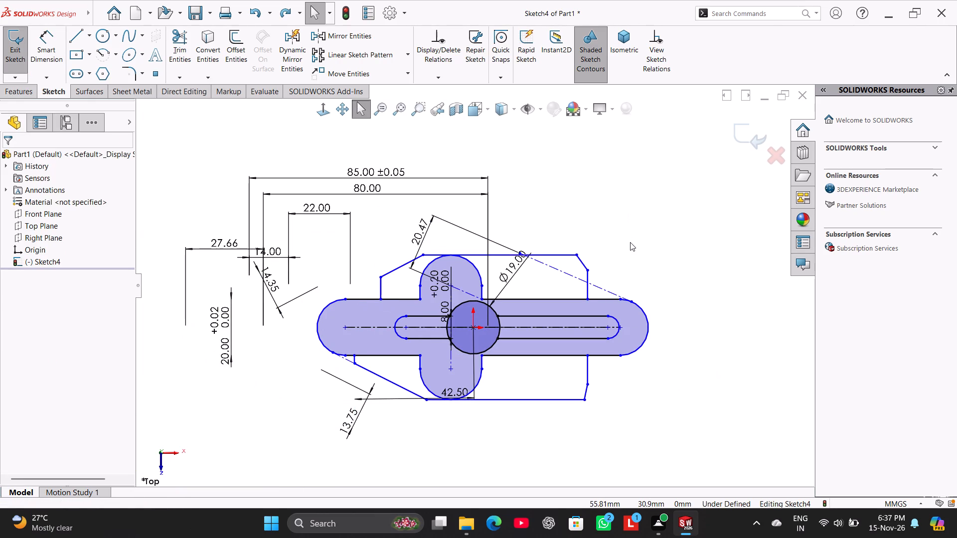
Undo the two sloped centerlines near the upper lobe and right end arc, along with their relations and distance dimension.
key("ctrl+z")
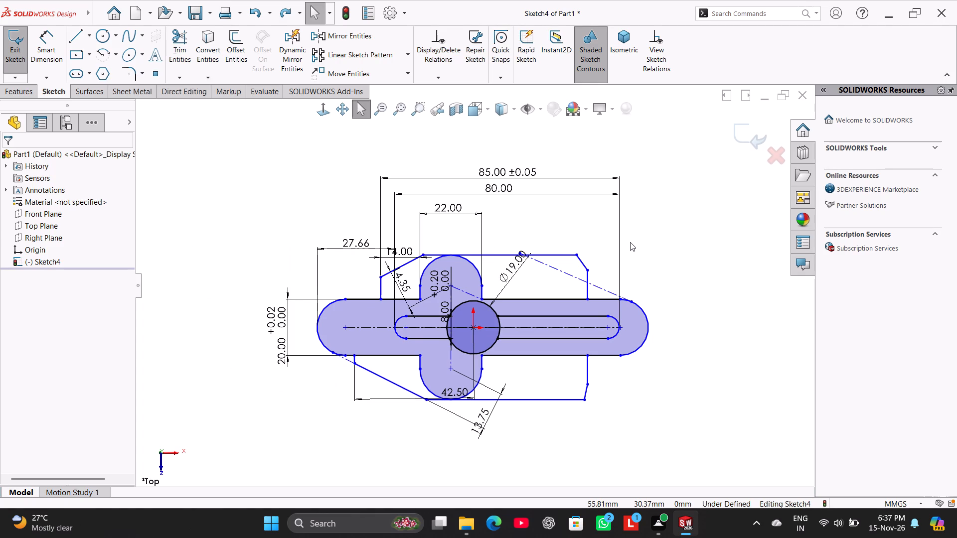
key("ctrl+z")
key("ctrl+z")
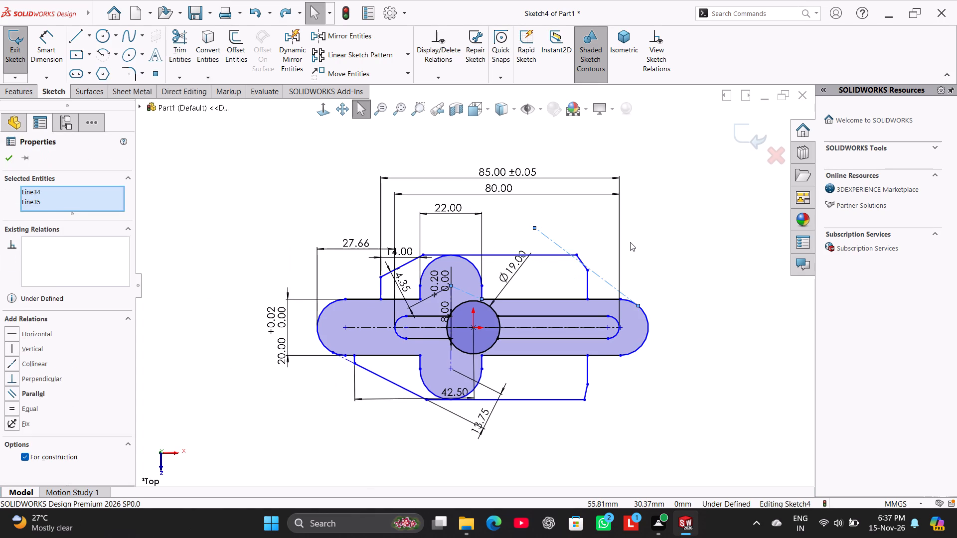
key("ctrl+z")
key("ctrl+z")
left_click(698, 253)
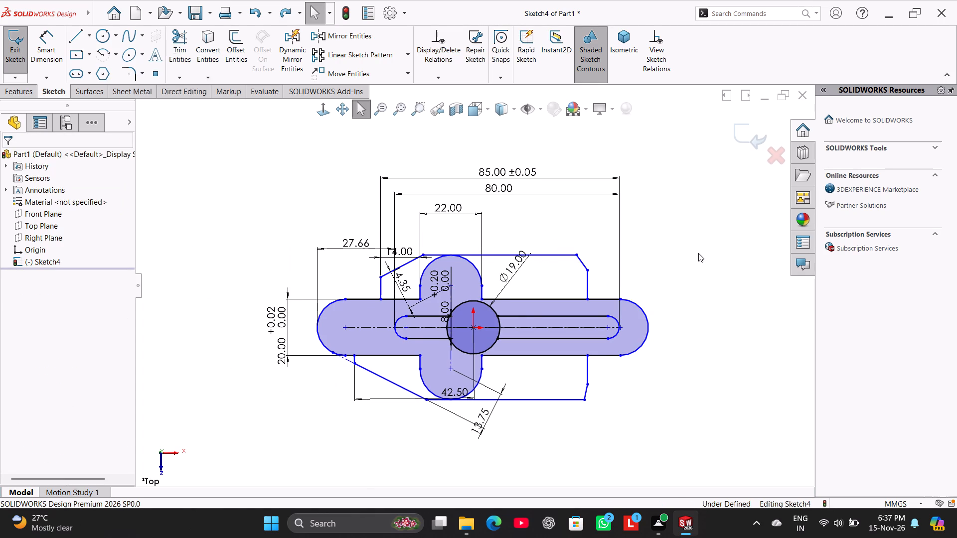
Dimension the distance between the outline's top and bottom horizontal edges as 85 mm.
scroll(507, 269, "down", 1)
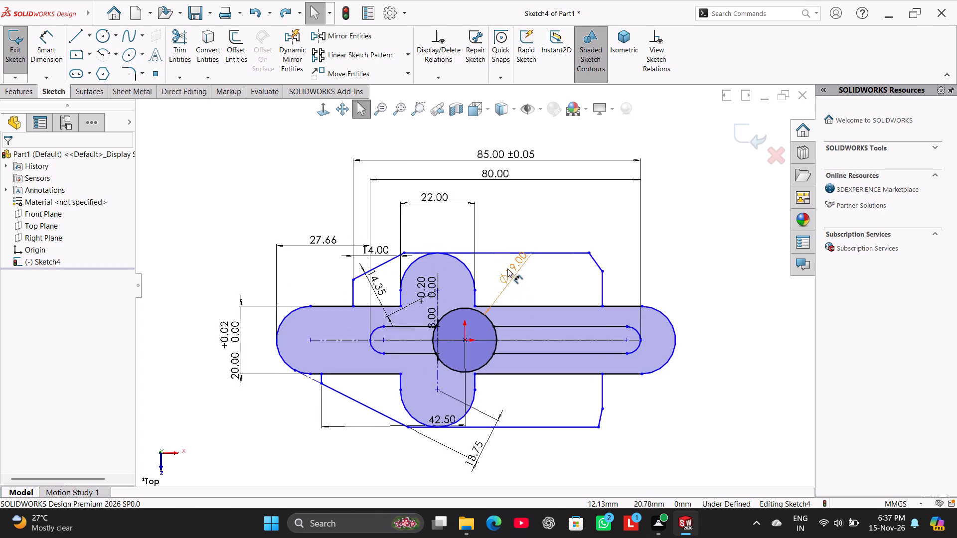
scroll(507, 269, "down", 2)
scroll(582, 271, "up", 2)
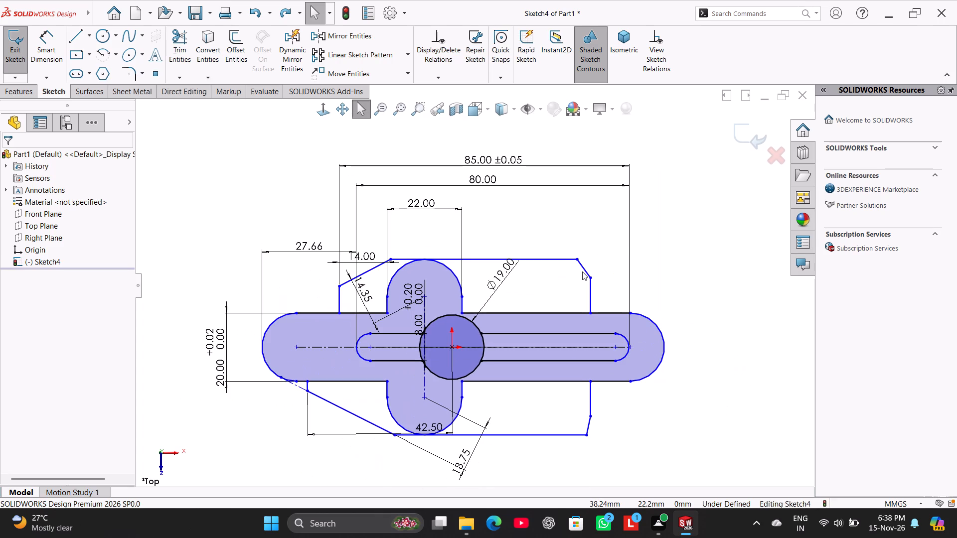
left_click(684, 239)
left_click(47, 57)
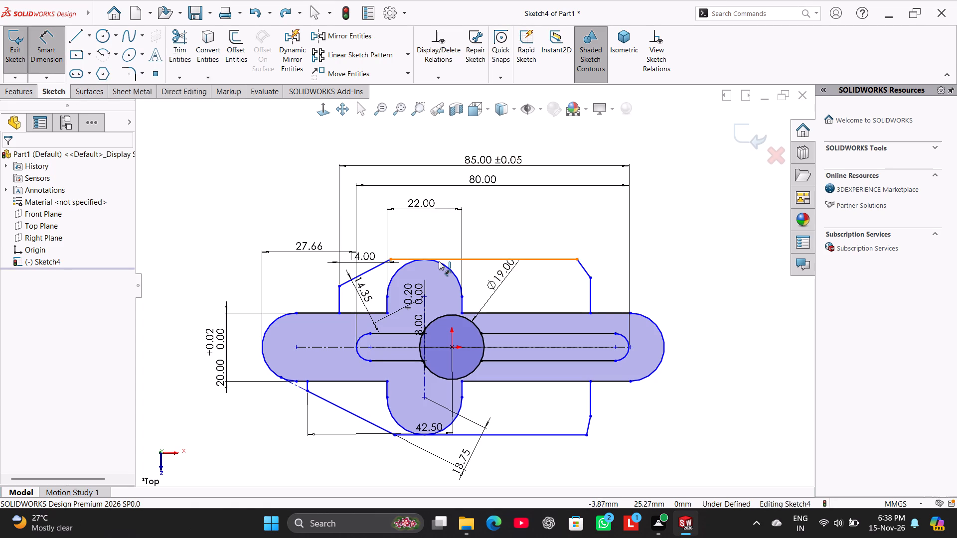
left_click_drag(442, 258, 443, 267)
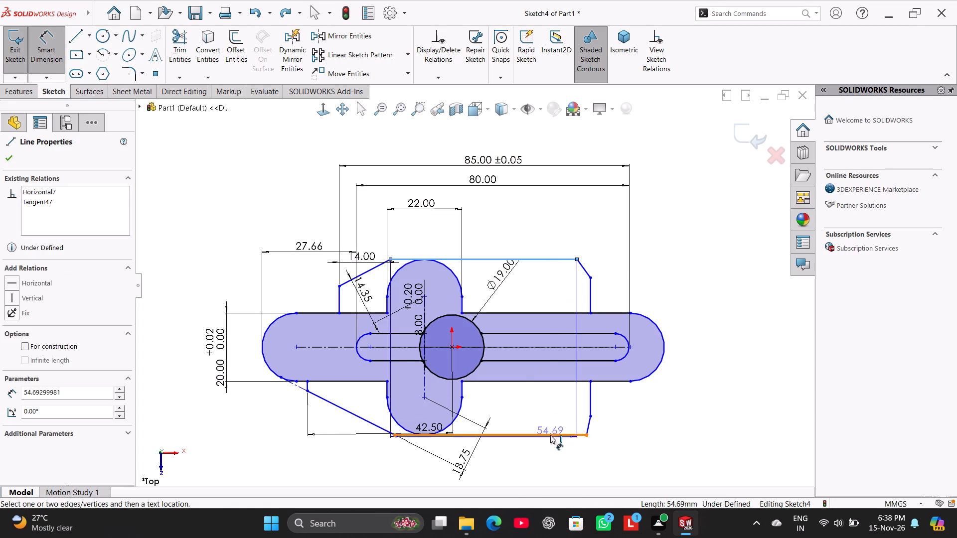
left_click(550, 433)
left_click(706, 335)
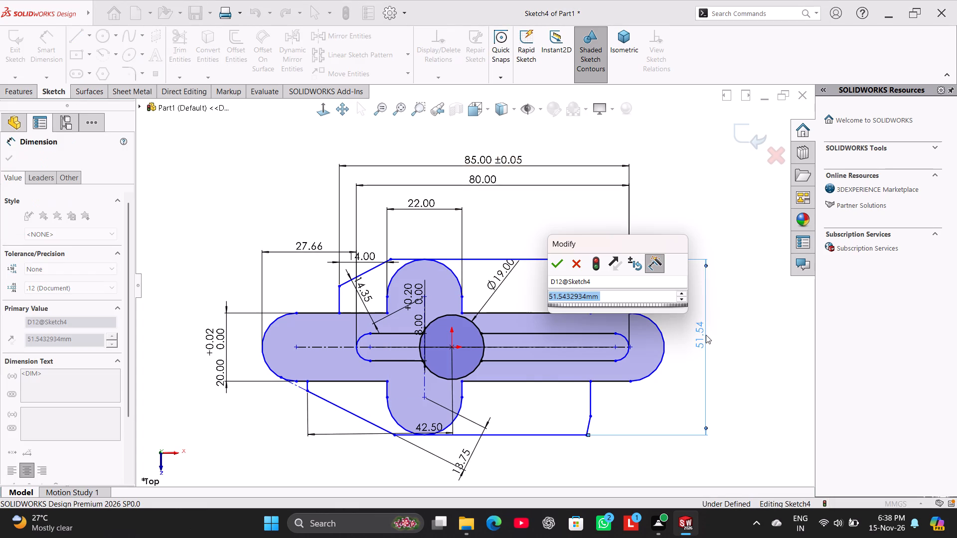
type("85")
key("Return")
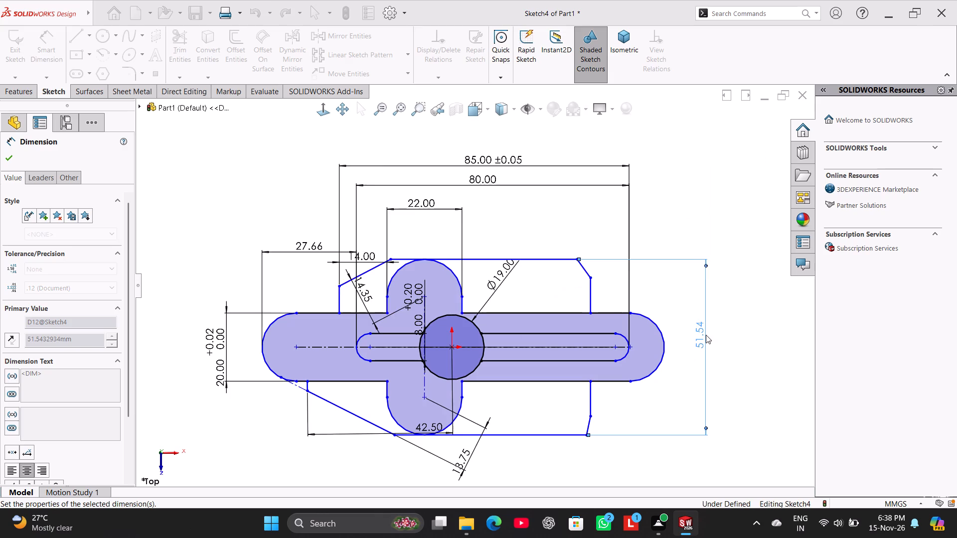
right_click(754, 282)
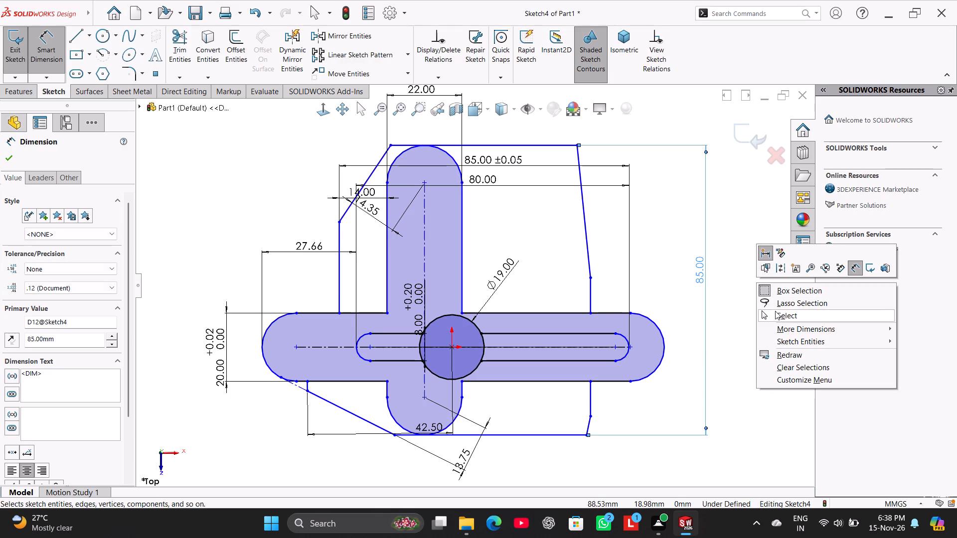
left_click(775, 311)
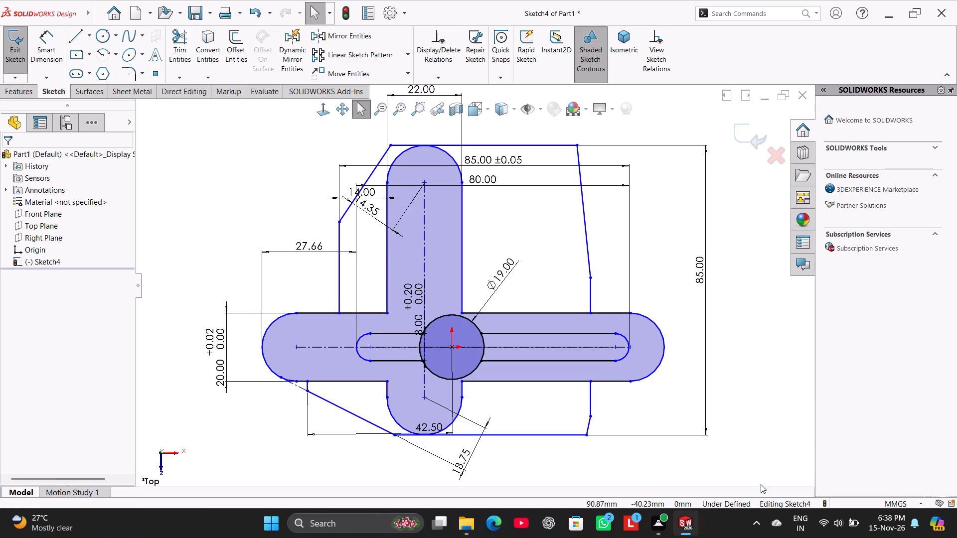
left_click(779, 341)
Make the outline's top and bottom horizontal edges symmetric about the horizontal centerline.
left_click(529, 436, "ctrl")
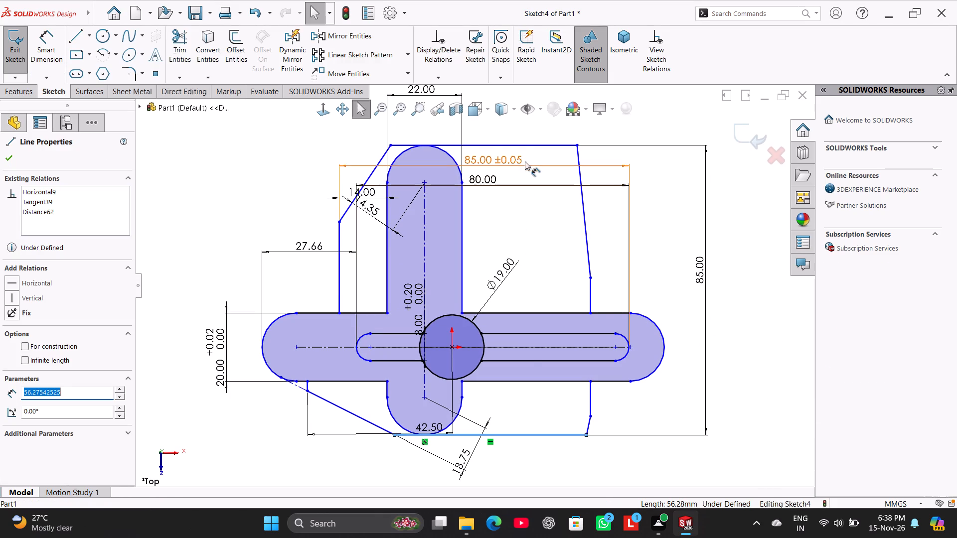
left_click(526, 145, "ctrl")
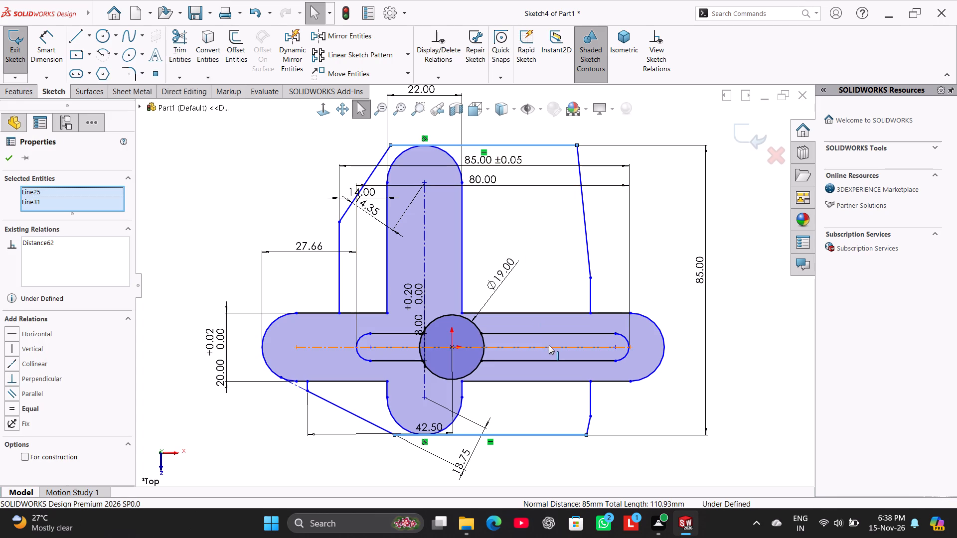
left_click(549, 345, "ctrl")
left_click(33, 419)
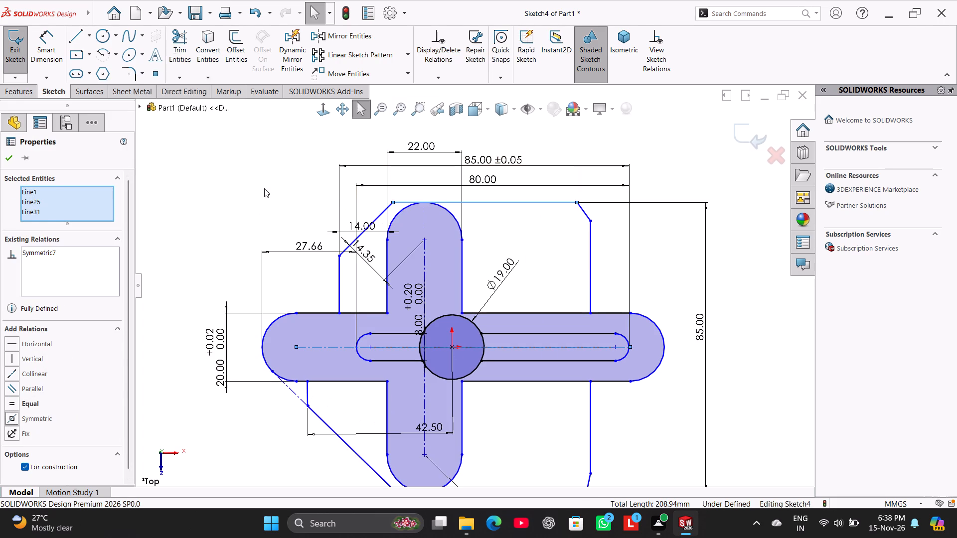
left_click(220, 177)
Make the outline's upper and lower left vertical edges collinear.
scroll(406, 376, "up", 2)
scroll(413, 393, "down", 1)
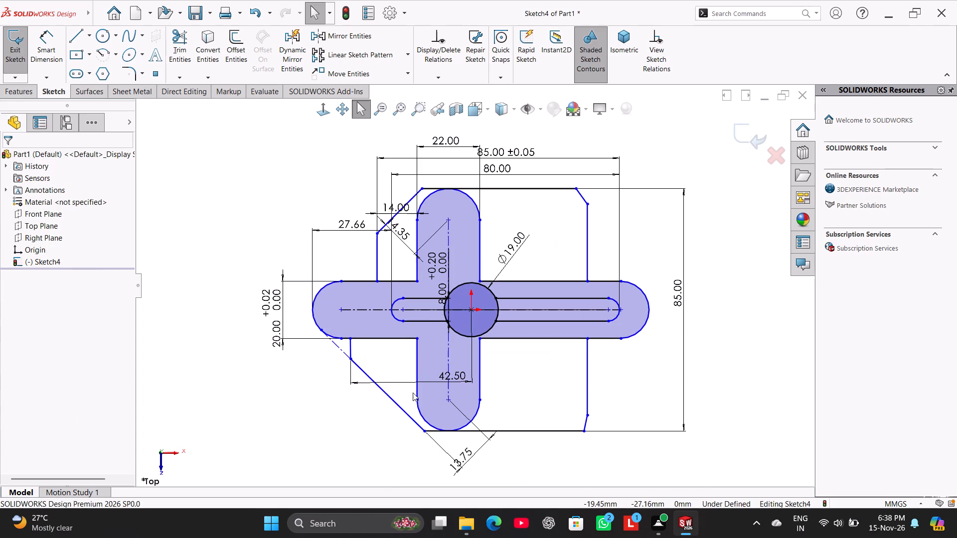
scroll(372, 400, "down", 1)
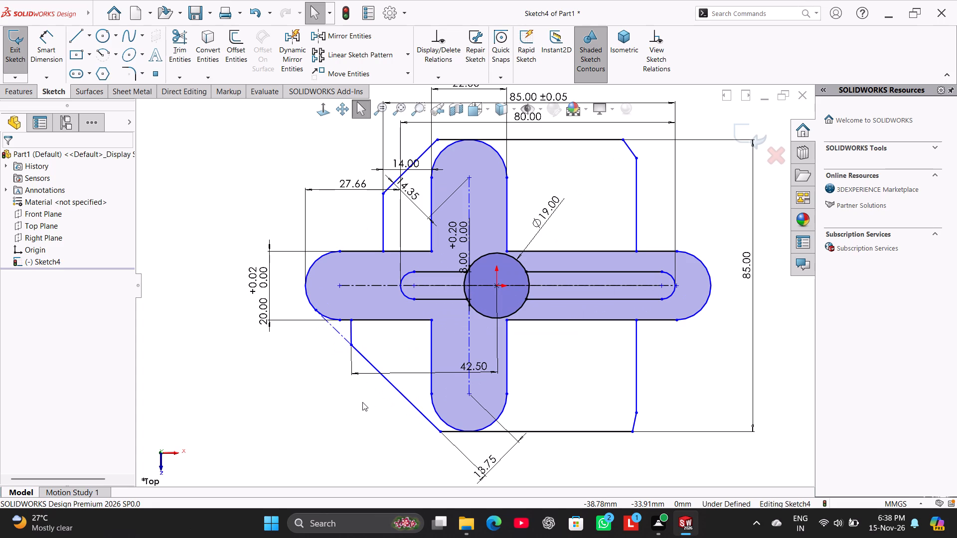
left_click(352, 331, "ctrl")
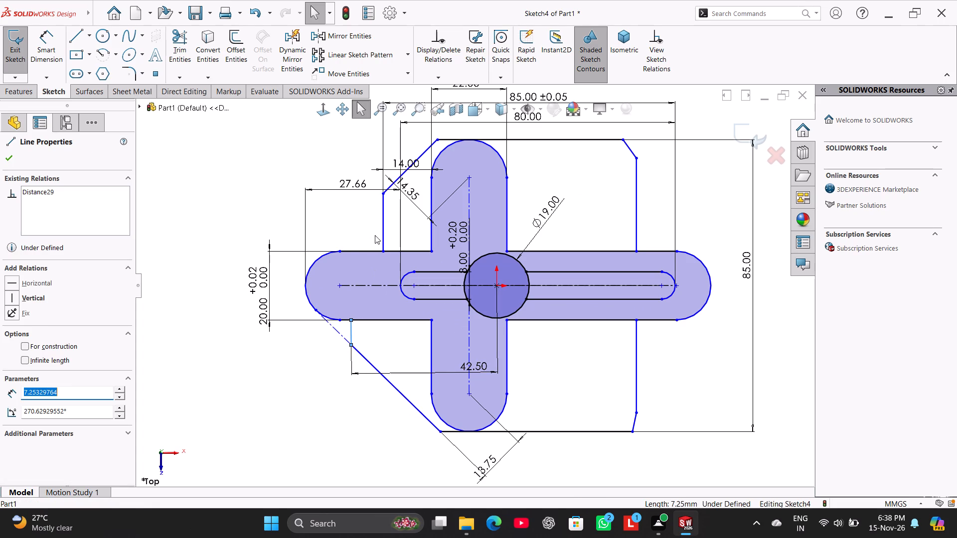
left_click(383, 244, "ctrl")
left_click(37, 363)
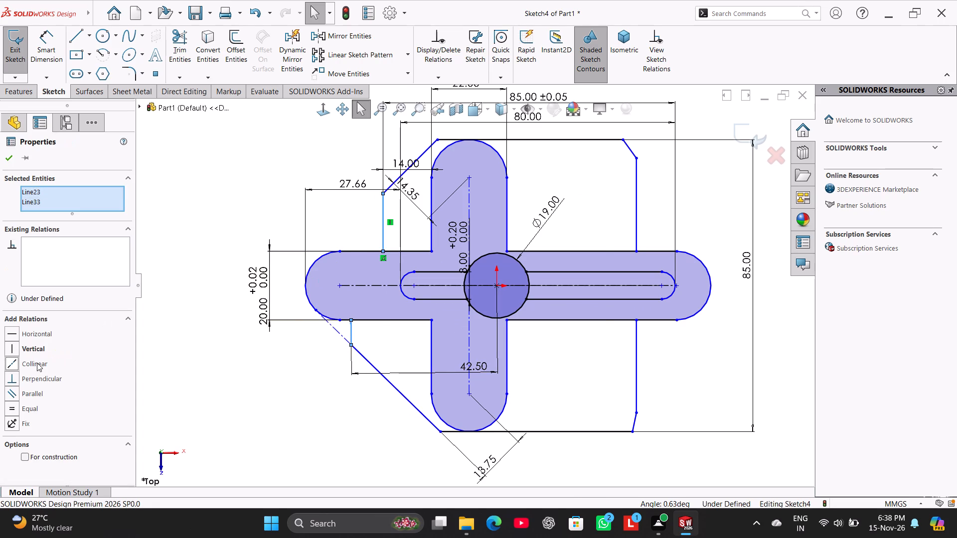
left_click(181, 371)
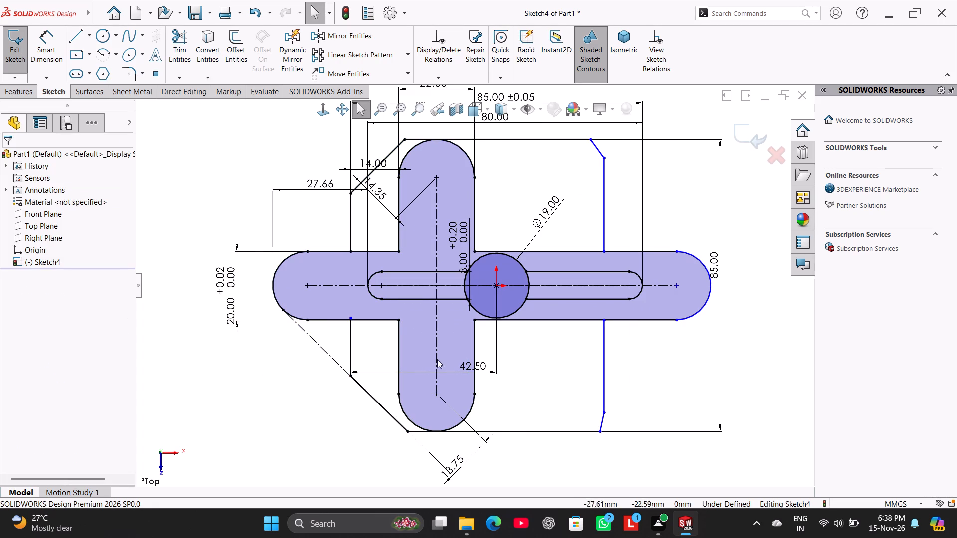
Make the outline's upper and lower right vertical edges collinear.
left_click(603, 372, "ctrl")
left_click(605, 228, "ctrl")
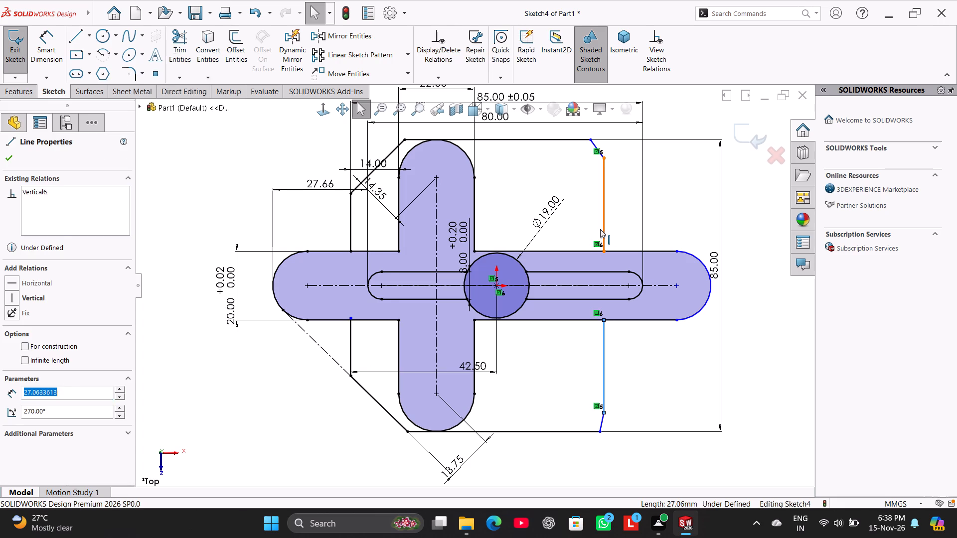
left_click(19, 365)
left_click(194, 395)
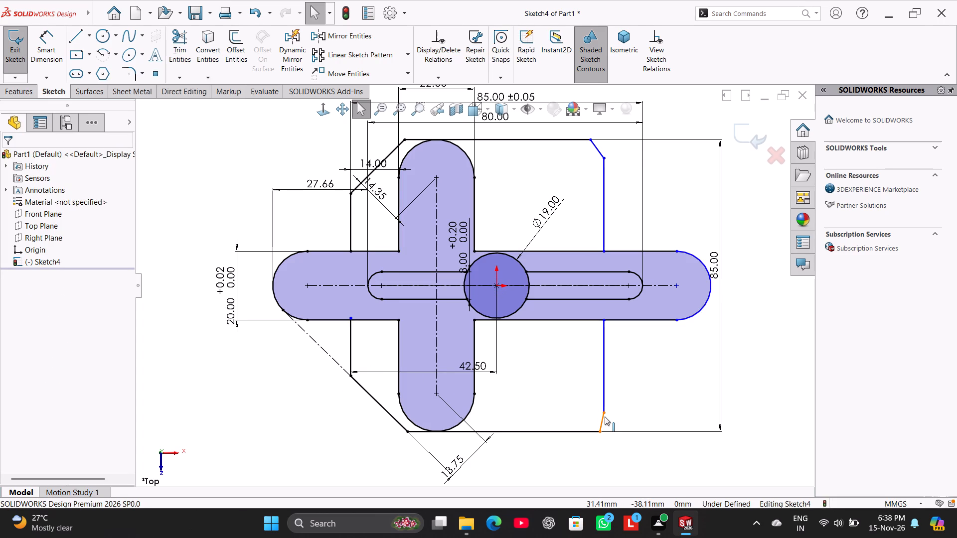
Move the outline's right vertical edges out to the inner slot's end and make the lower edge tangent to the slot's right arc.
left_click_drag(605, 413, 643, 355)
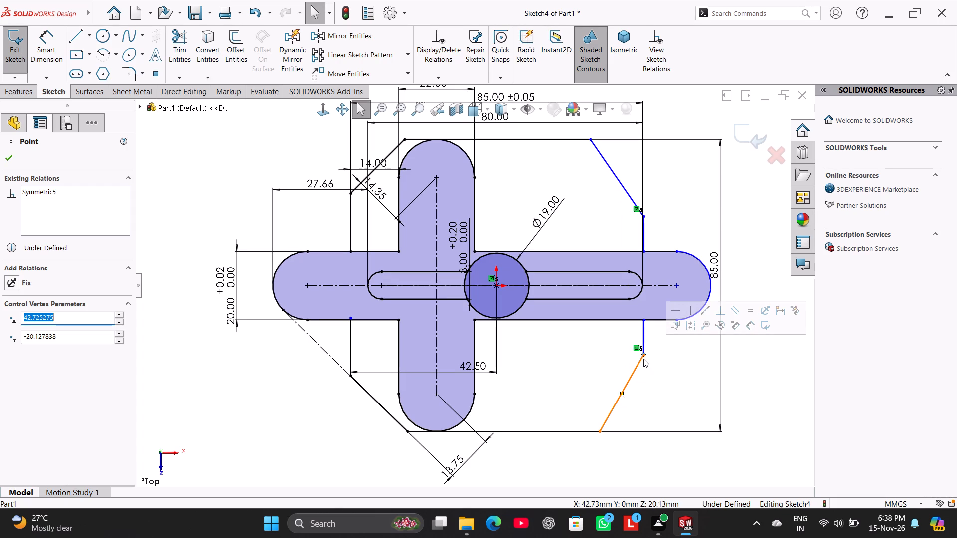
left_click(234, 181)
left_click(644, 327, "ctrl")
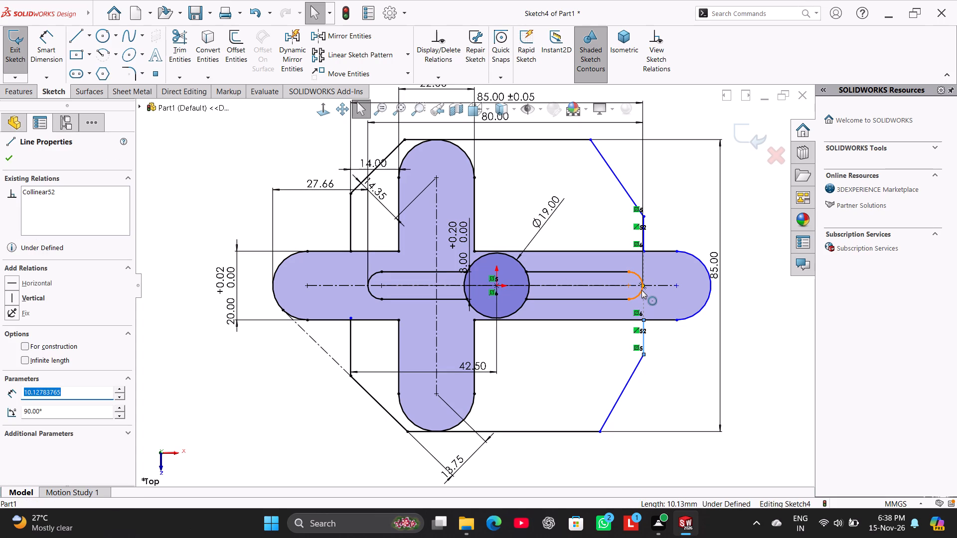
left_click(641, 290, "ctrl")
left_click(36, 335)
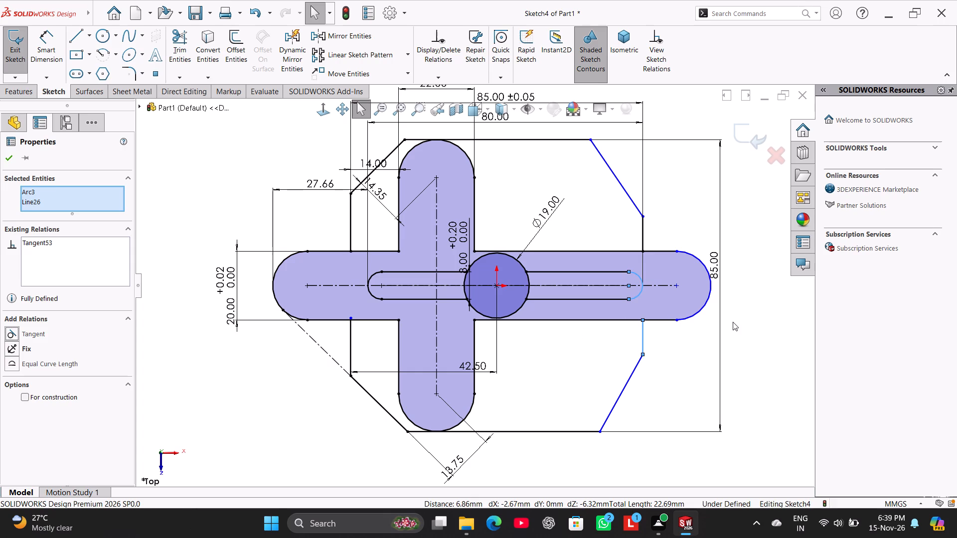
left_click(768, 324)
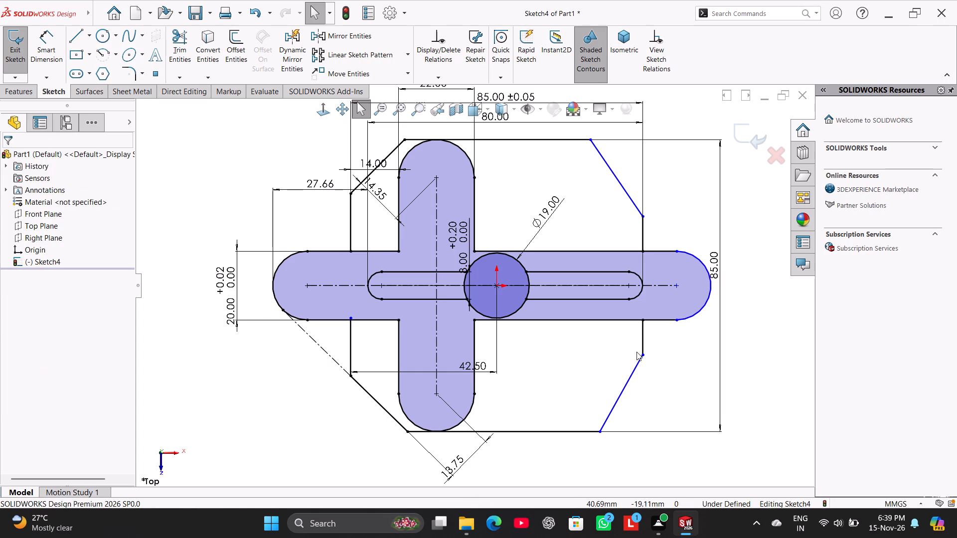
Reshape the lower-right chamfer by lowering its upper endpoint and moving its bottom endpoint to about X 28.2 mm.
left_click_drag(643, 356, 638, 382)
left_click(747, 272)
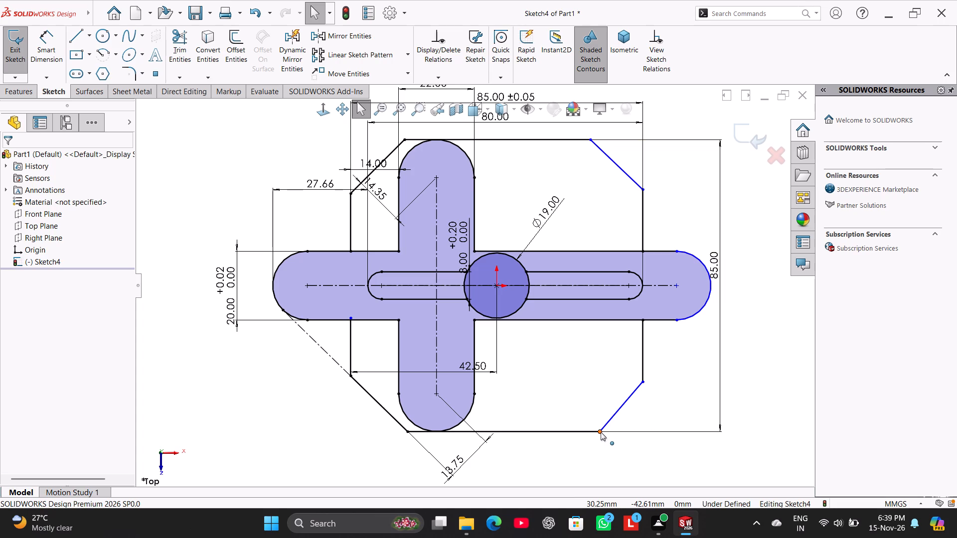
left_click_drag(600, 432, 569, 432)
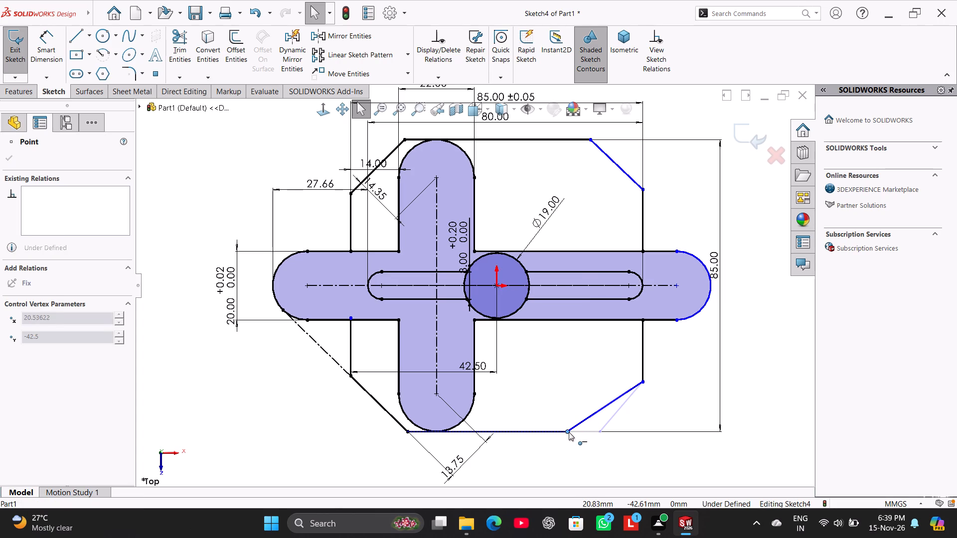
left_click_drag(569, 432, 592, 432)
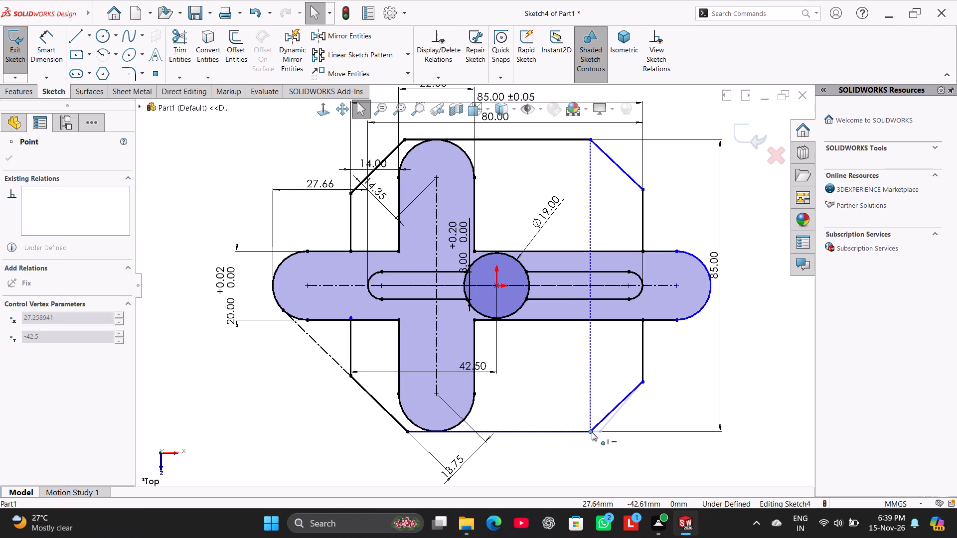
left_click_drag(592, 432, 594, 432)
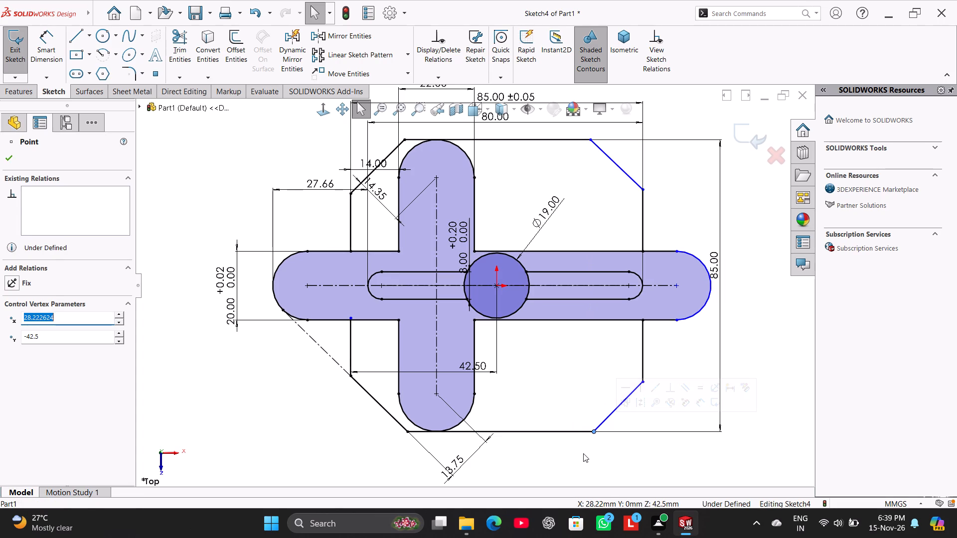
left_click(583, 453)
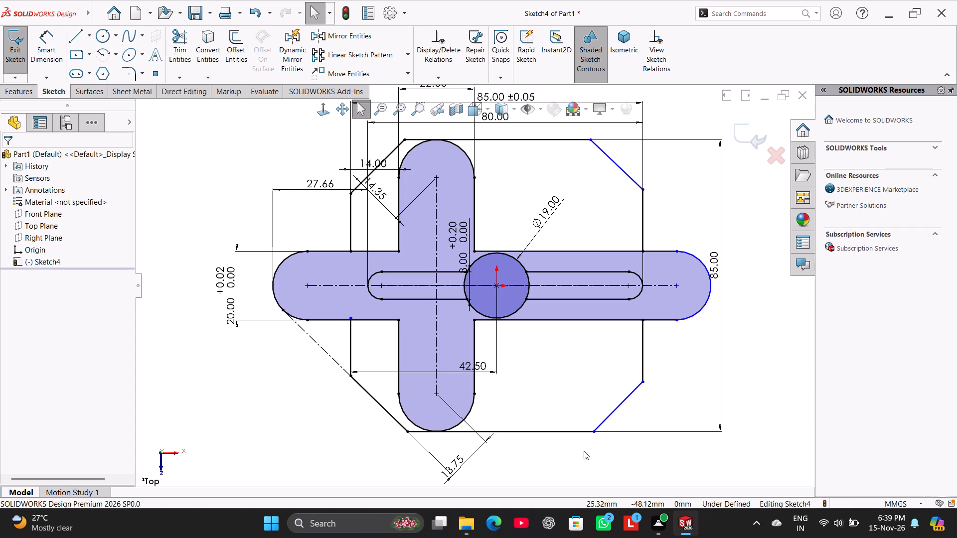
Set the angle between the outline's top edge and upper-right chamfer to 45°, placing the dimension close to the chamfer.
left_click(59, 52)
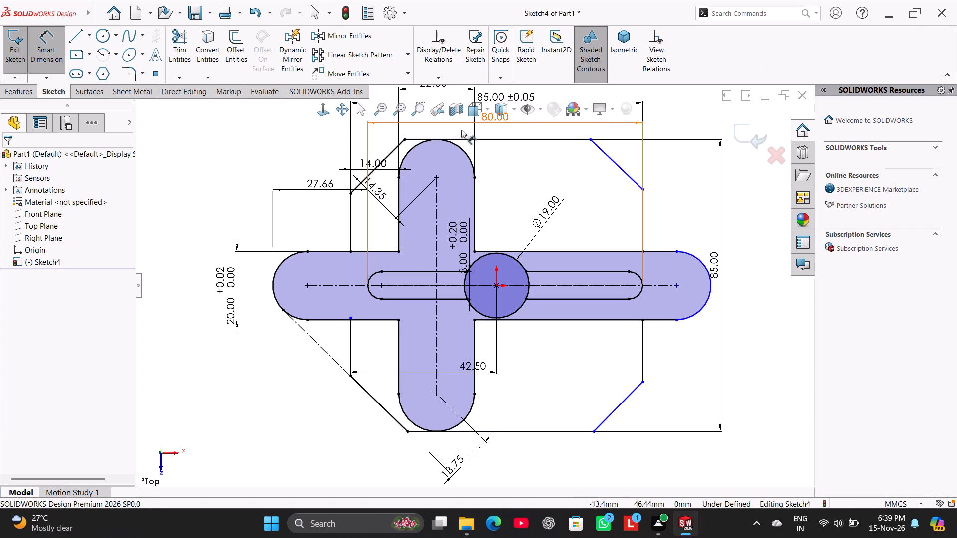
left_click(618, 166)
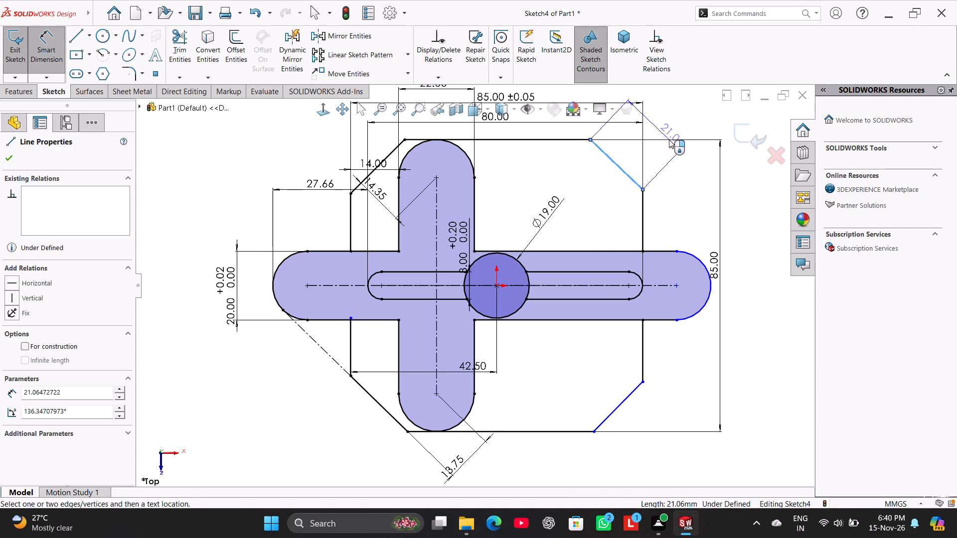
left_click(573, 141)
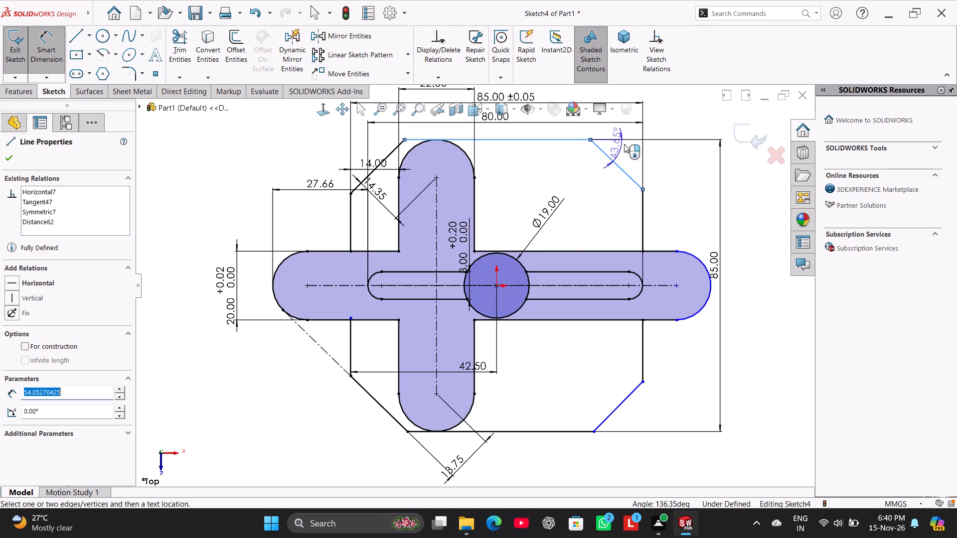
left_click(664, 157)
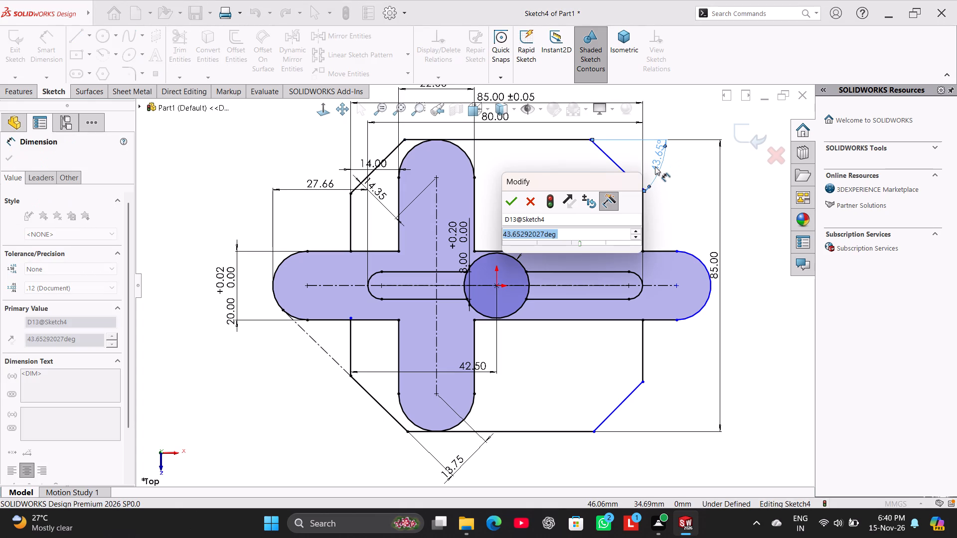
type("45")
key("Return")
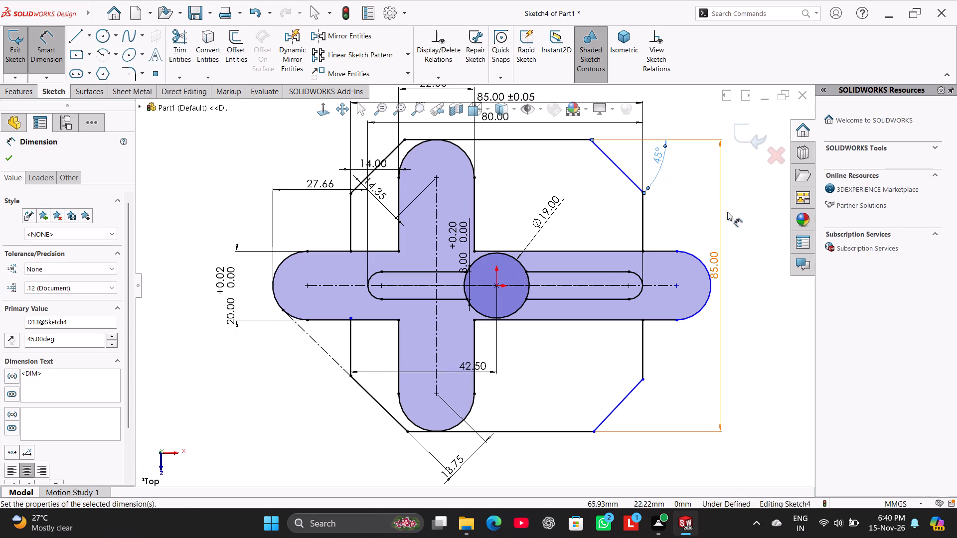
right_click(748, 231)
left_click(775, 263)
left_click_drag(662, 157, 645, 158)
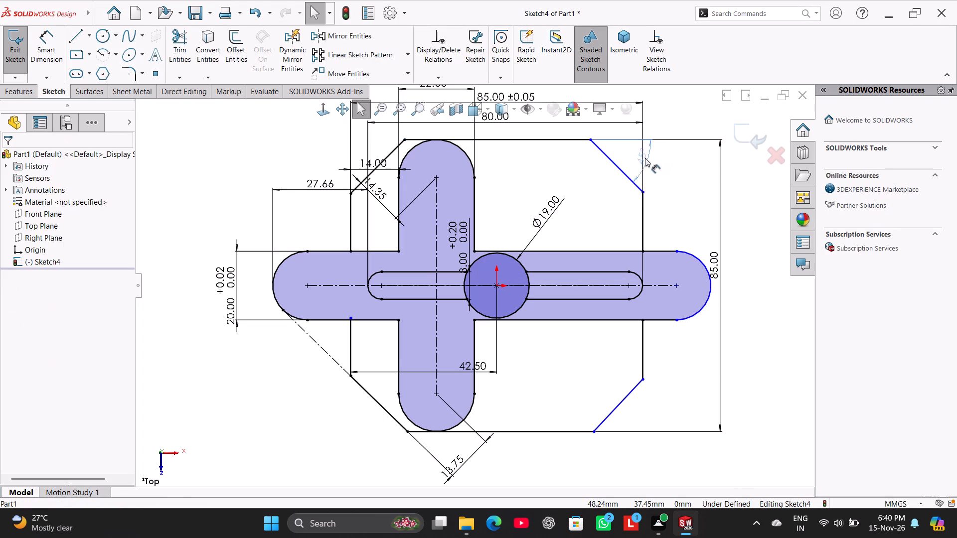
left_click_drag(645, 158, 639, 156)
left_click(769, 217)
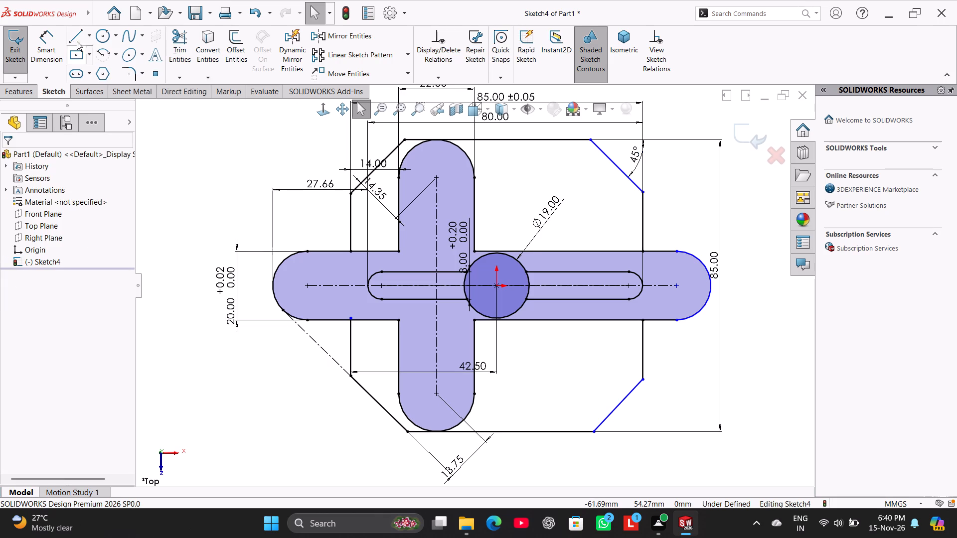
Dimension the upper-right chamfer 39.1 mm from the centre of the vertical arm's top arc.
left_click(53, 37)
left_click(438, 176)
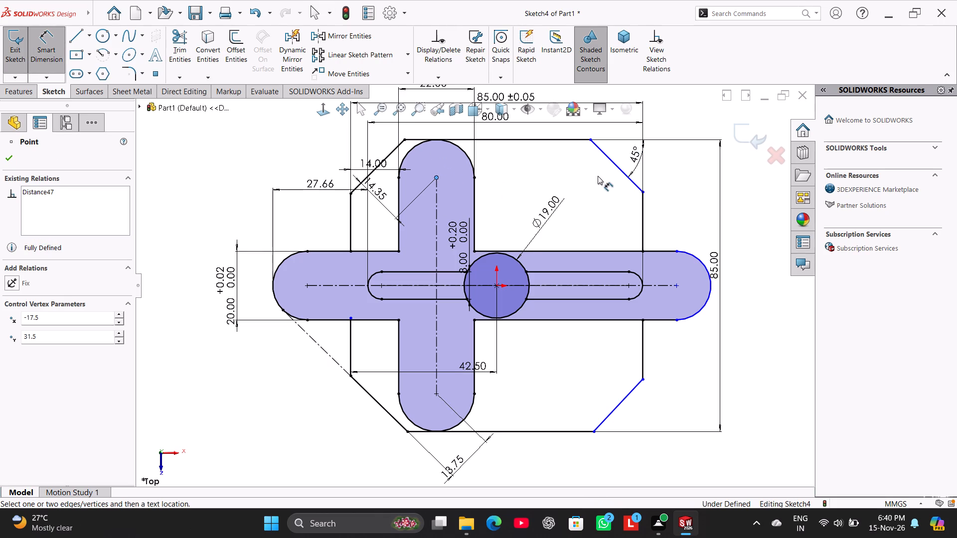
left_click(613, 158)
left_click(614, 161)
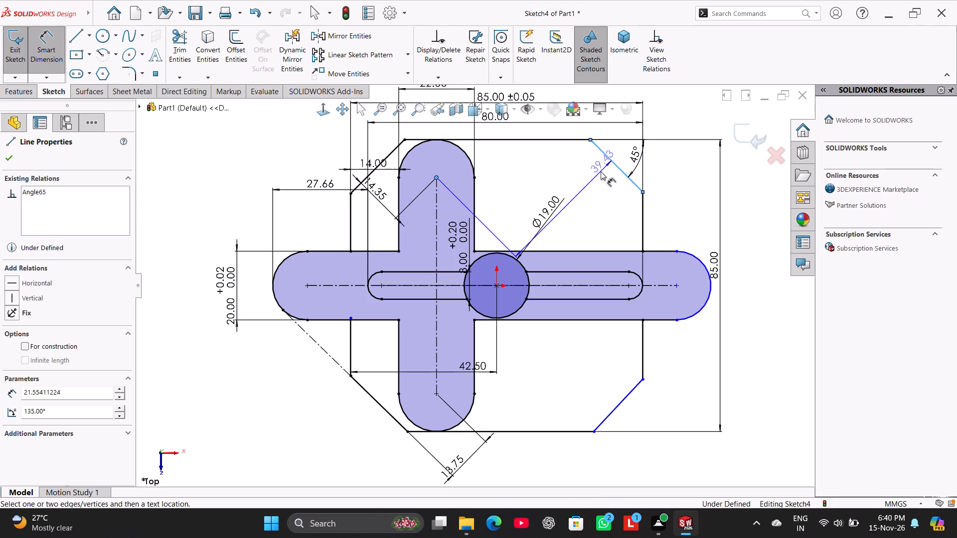
left_click(588, 187)
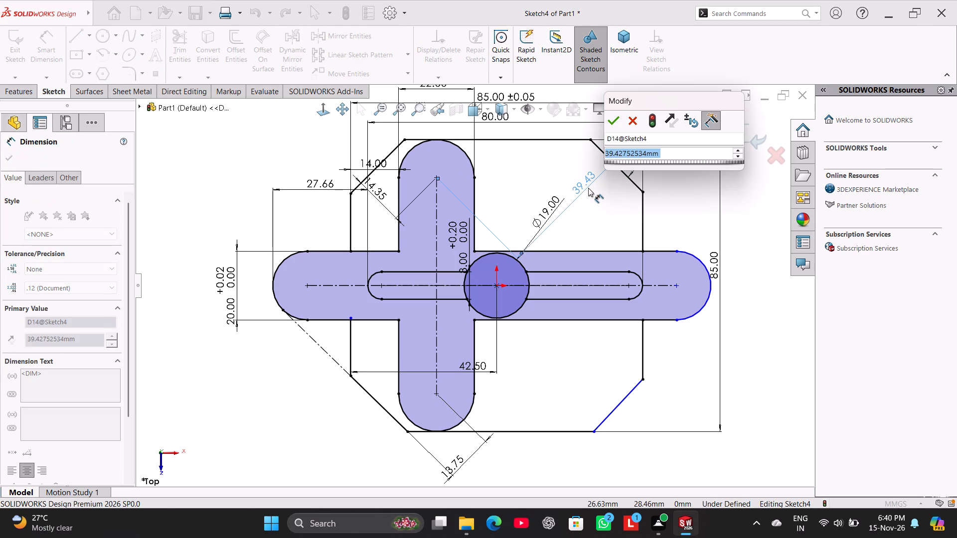
type("39.1")
key("Return")
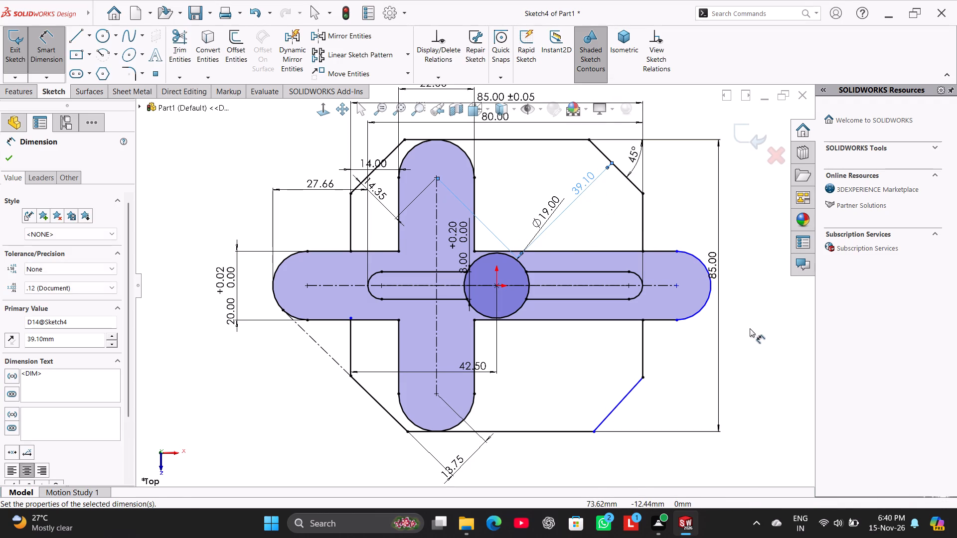
right_click(750, 328)
left_click(772, 365)
left_click(767, 321)
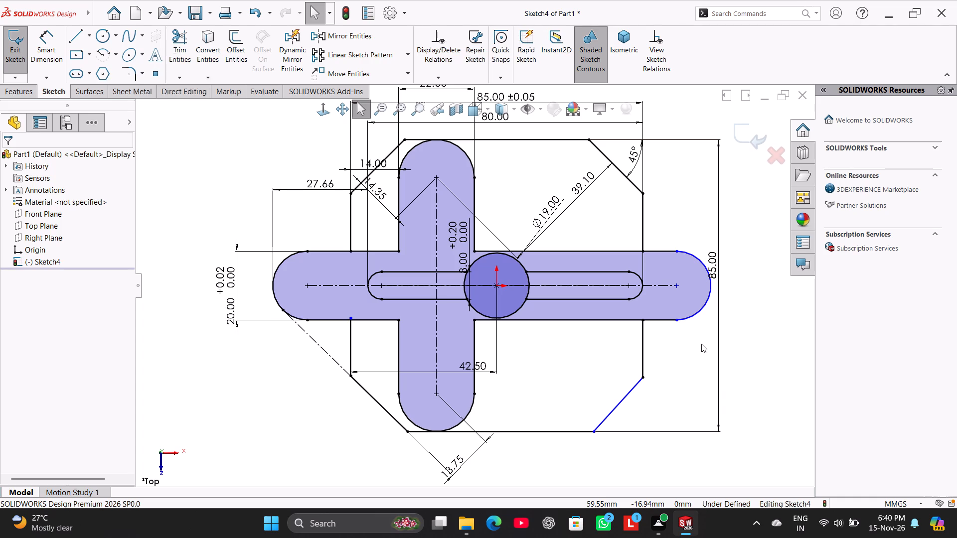
Make the outline's lower-right and upper-right chamfers equal in length.
left_click(633, 392, "ctrl")
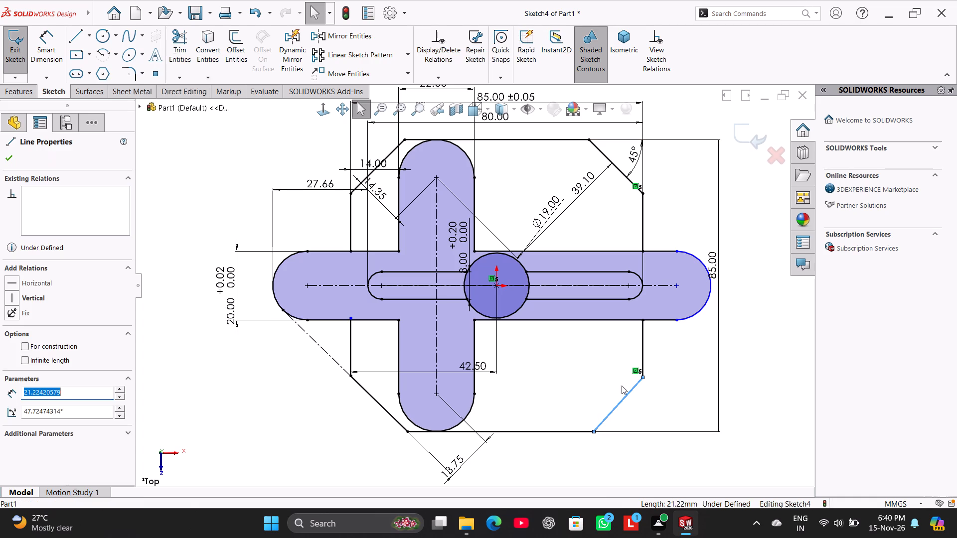
left_click(628, 176, "ctrl")
left_click(33, 405)
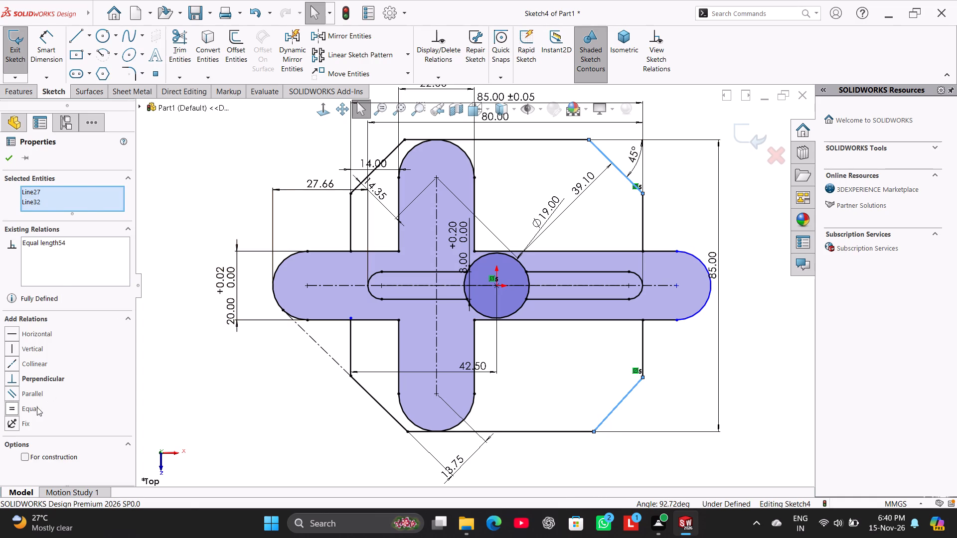
left_click(203, 407)
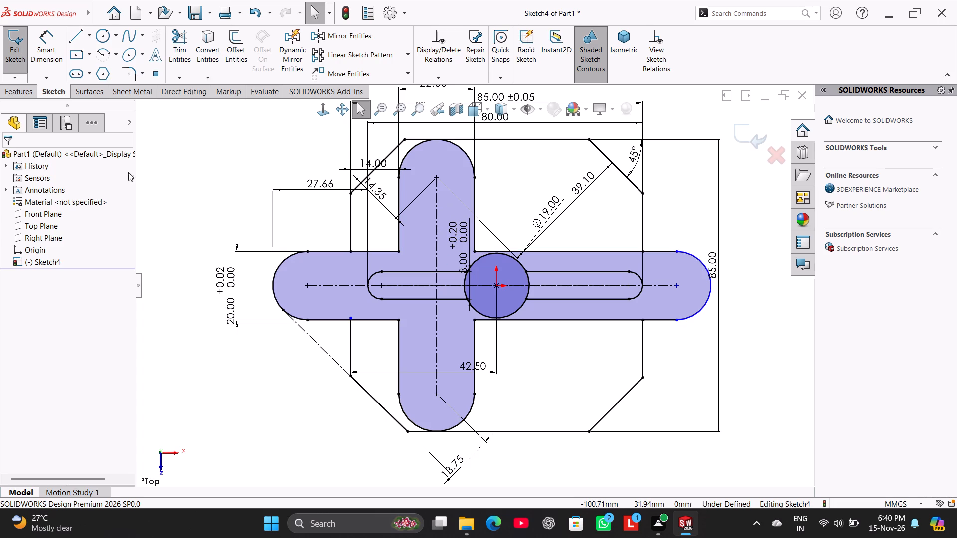
Dimension the centre of the horizontal arm's right arc 10 mm from the line of the lower-right chamfer.
left_click(53, 52)
left_click(633, 389)
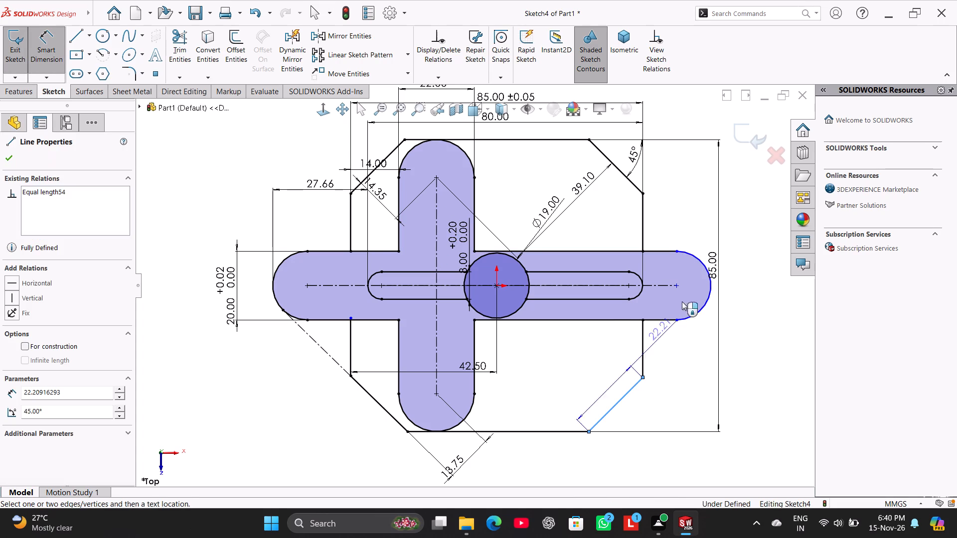
left_click(674, 285)
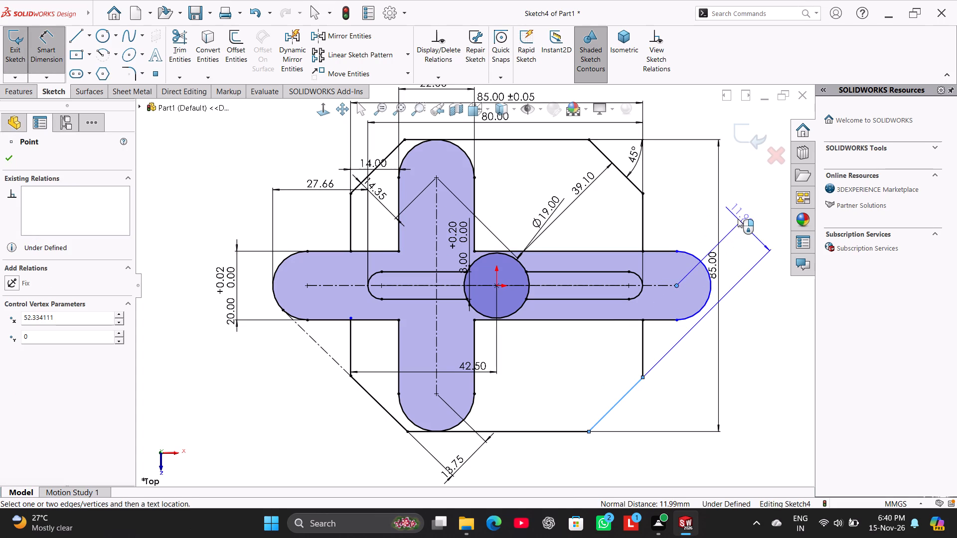
left_click(741, 221)
type("10")
key("Return")
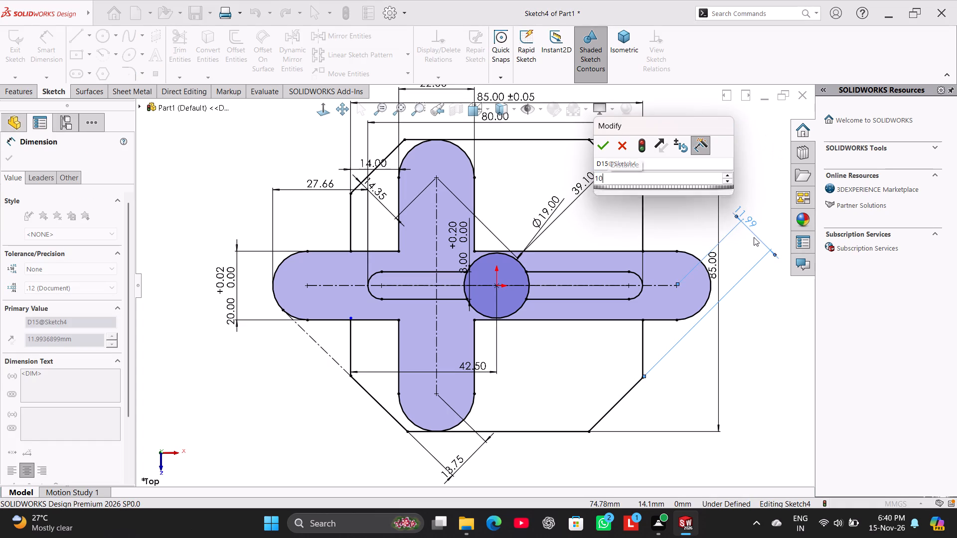
right_click(786, 346)
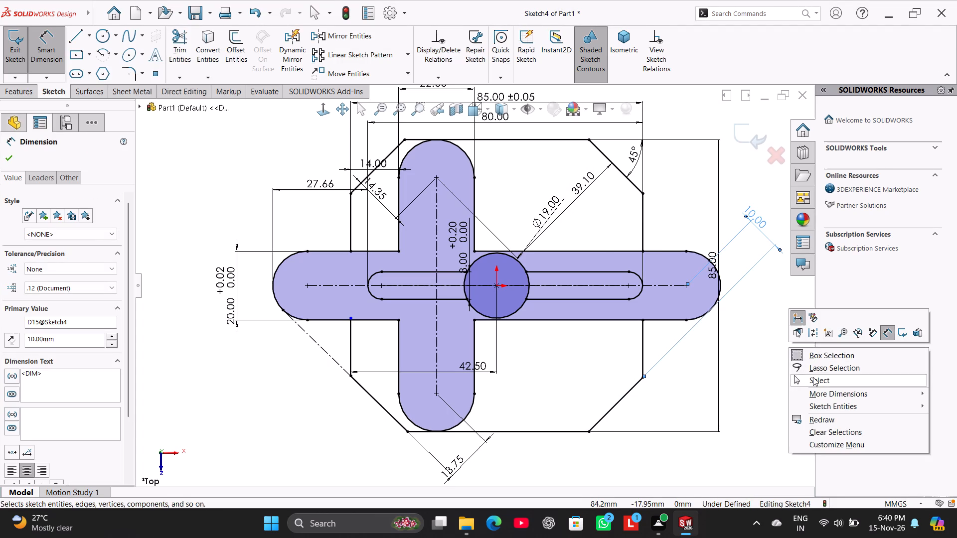
left_click(813, 377)
left_click(795, 366)
Move the outline's 85 mm height dimension farther out, clear of the horizontal arm's right end.
left_click_drag(717, 330, 757, 338)
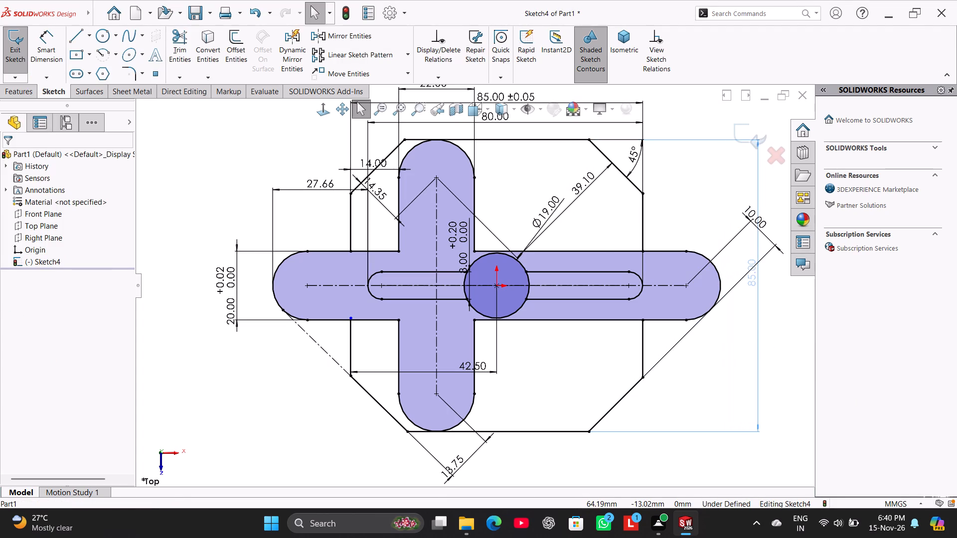
left_click(721, 456)
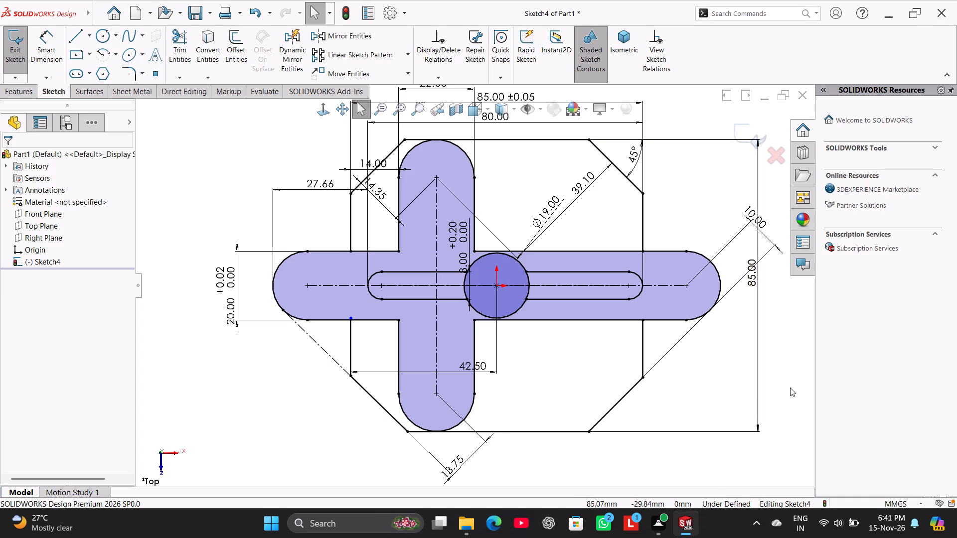
Fillet the cross's two left inner corners with a 10 mm radius.
left_click(129, 67)
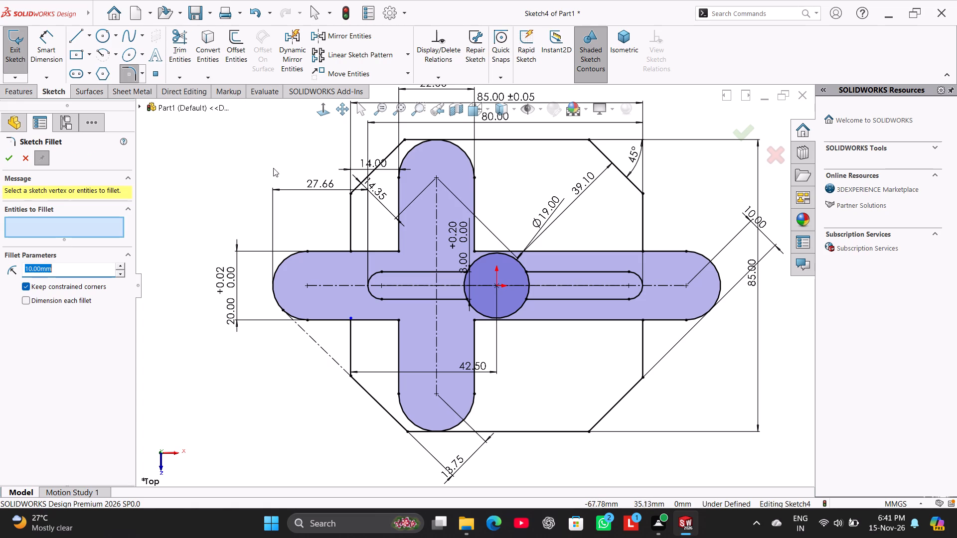
left_click(399, 250)
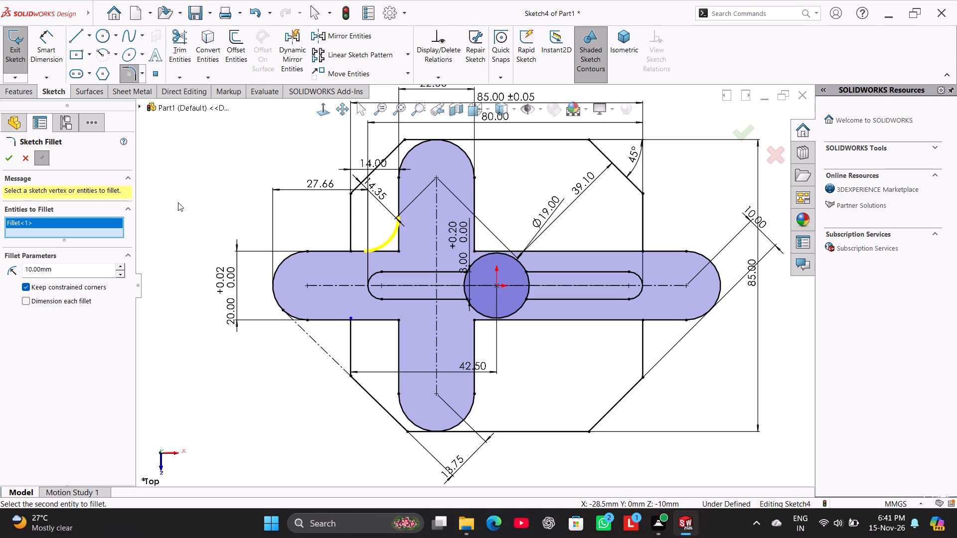
left_click(400, 319)
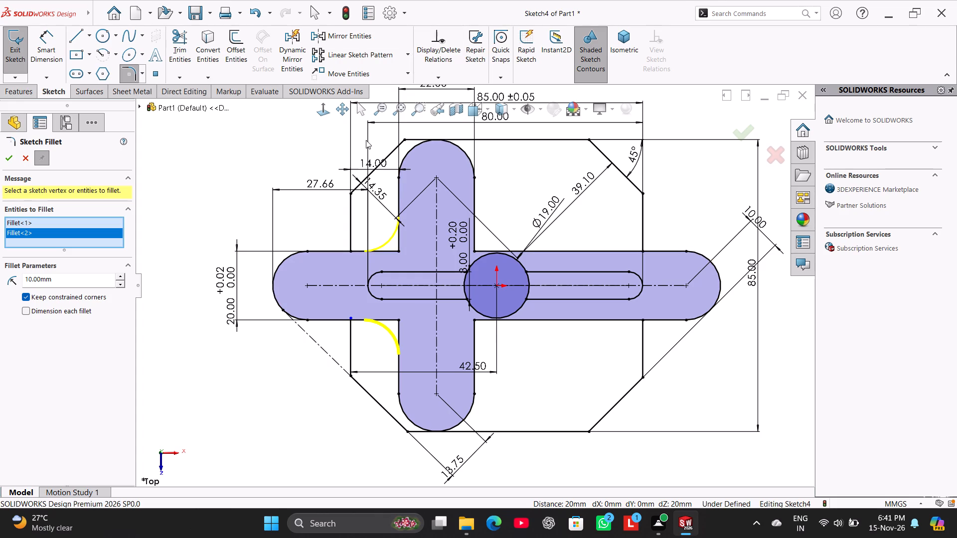
left_click(351, 251)
left_click(13, 158)
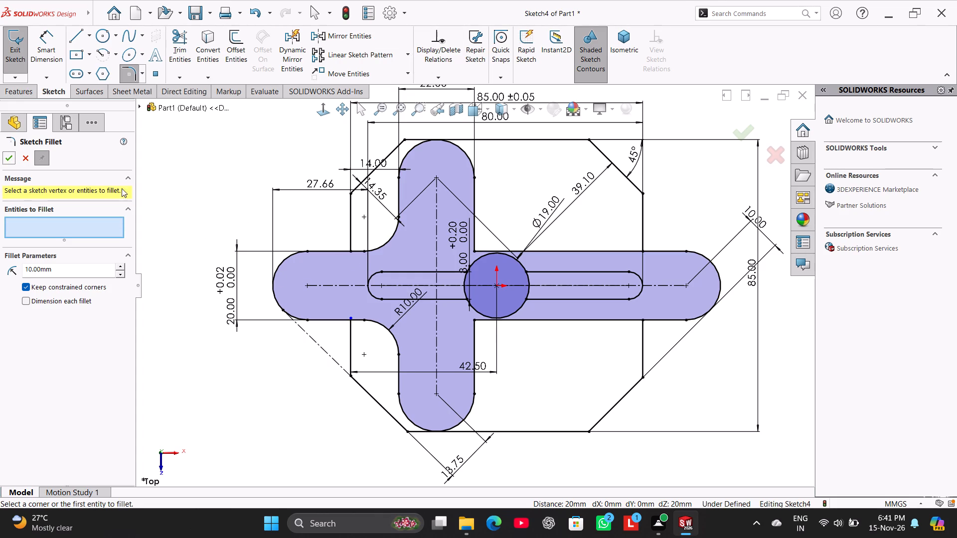
left_click(11, 157)
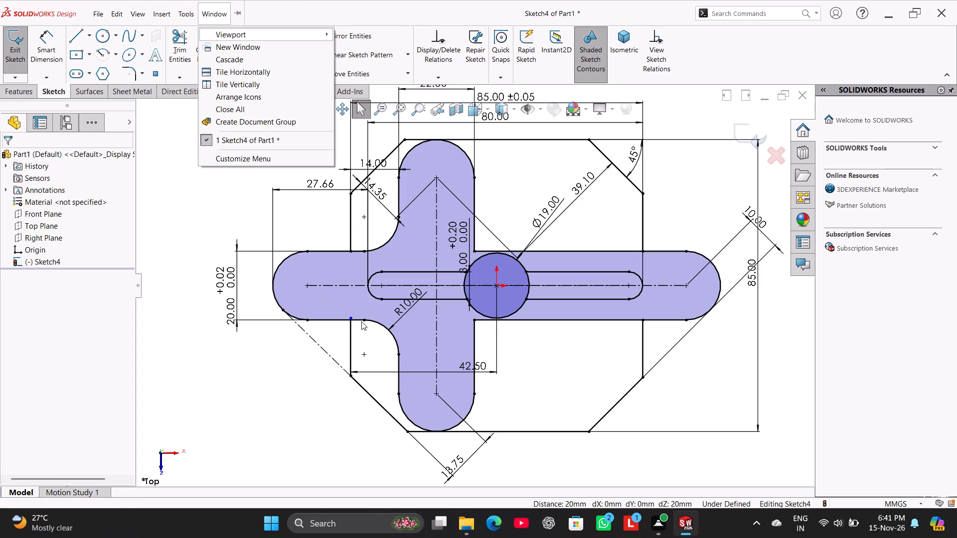
Attach the loose upper endpoint of the outline's lower-left vertical edge to the horizontal arm's lower edge.
left_click_drag(233, 224, 237, 228)
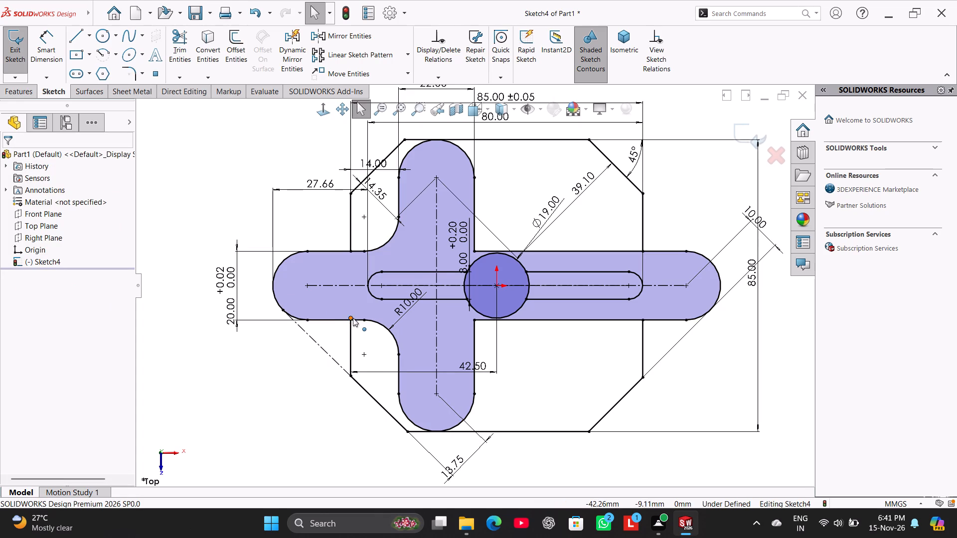
left_click(354, 318)
left_click(229, 380)
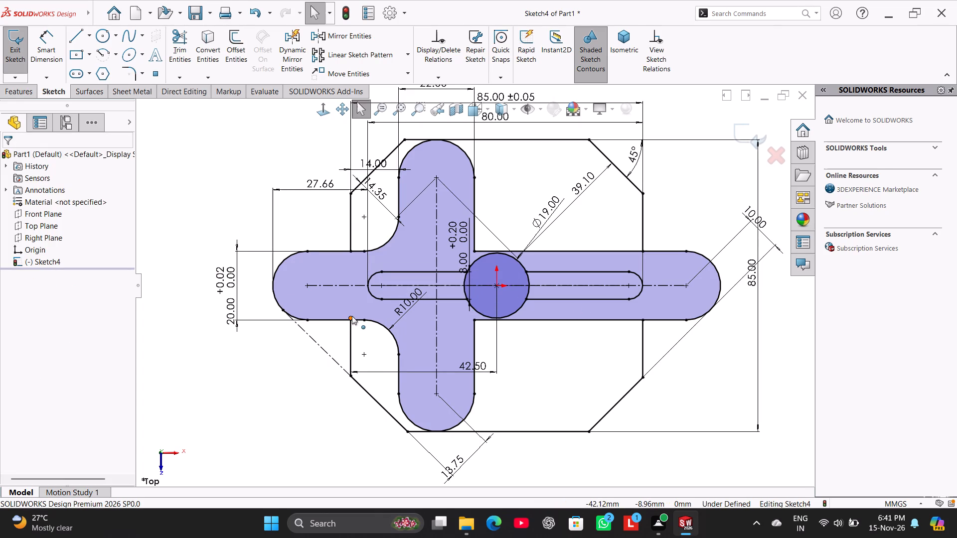
left_click_drag(352, 316, 355, 323)
left_click(240, 403)
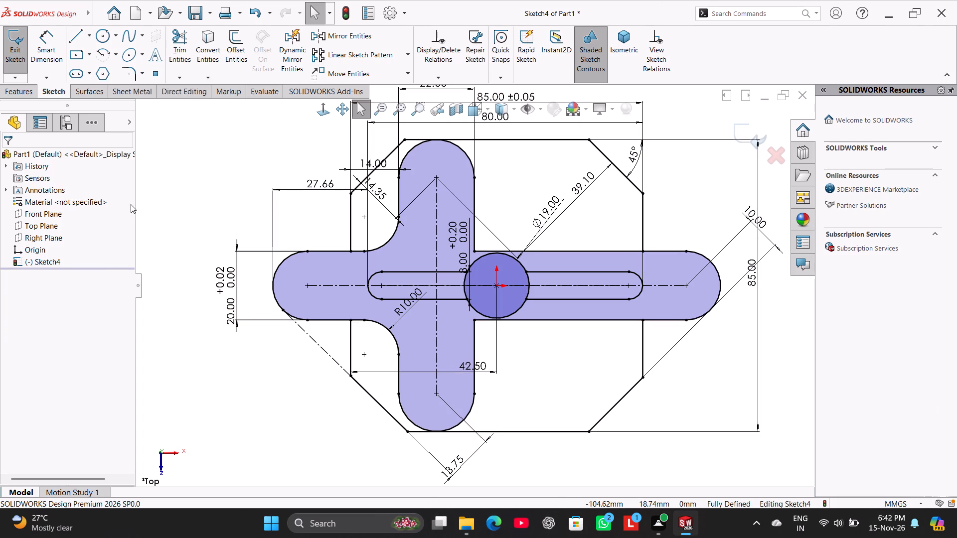
Fillet the cross's two right inner corners with a 20 mm radius.
left_click(125, 69)
left_click(475, 249)
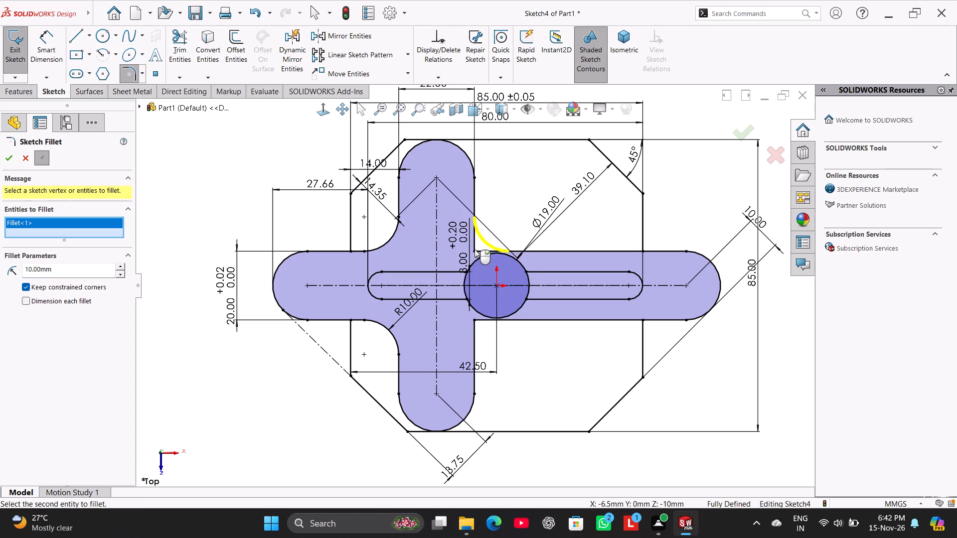
left_click(474, 321)
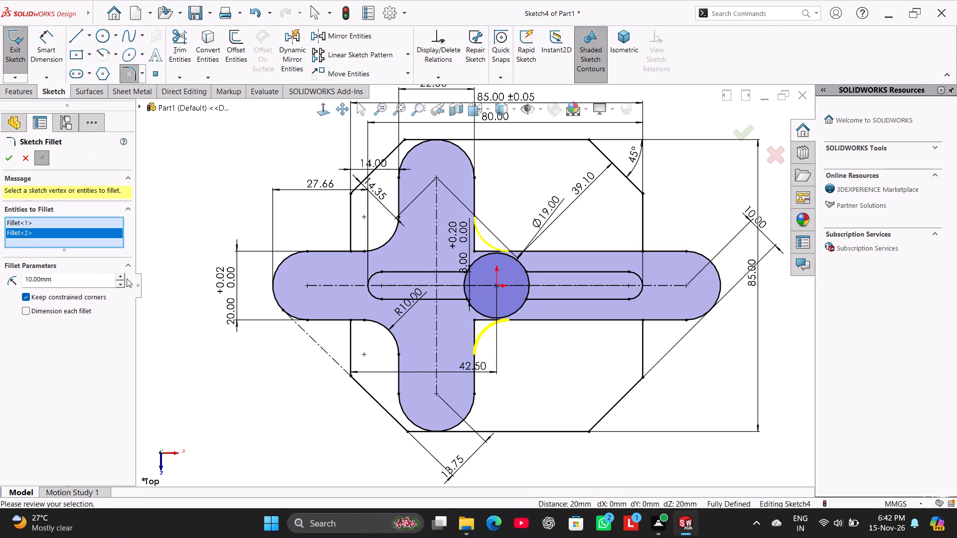
left_click(97, 273)
double_click(96, 282)
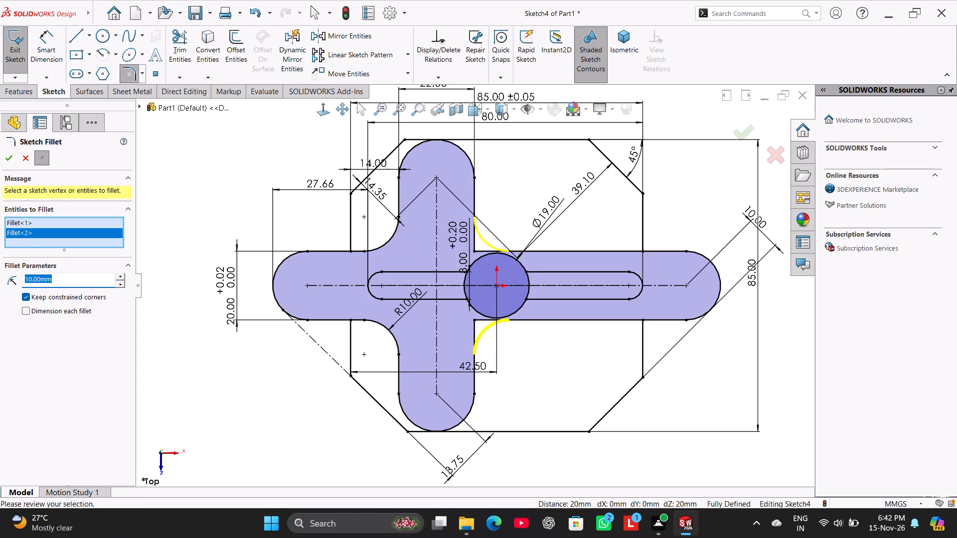
type("20")
key("Return")
key("period")
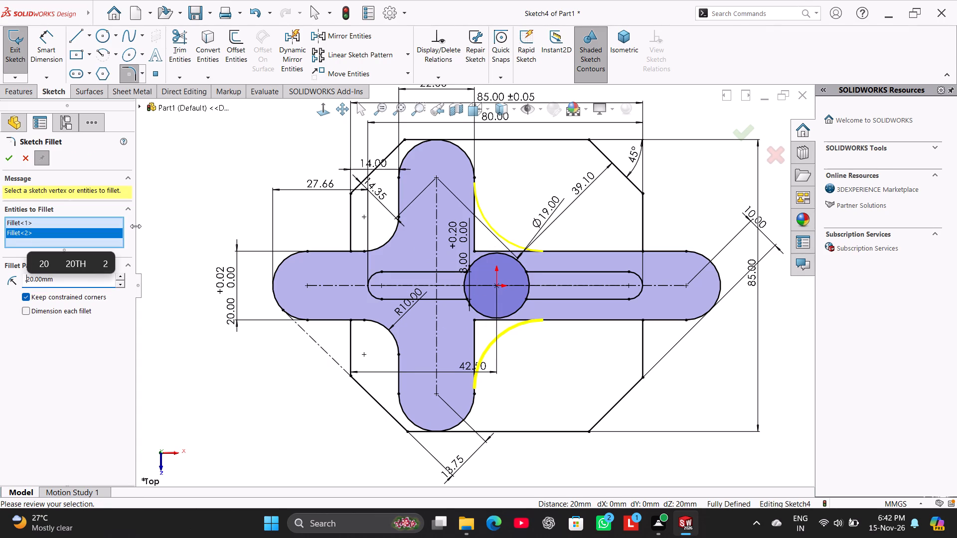
left_click(6, 158)
left_click(215, 156)
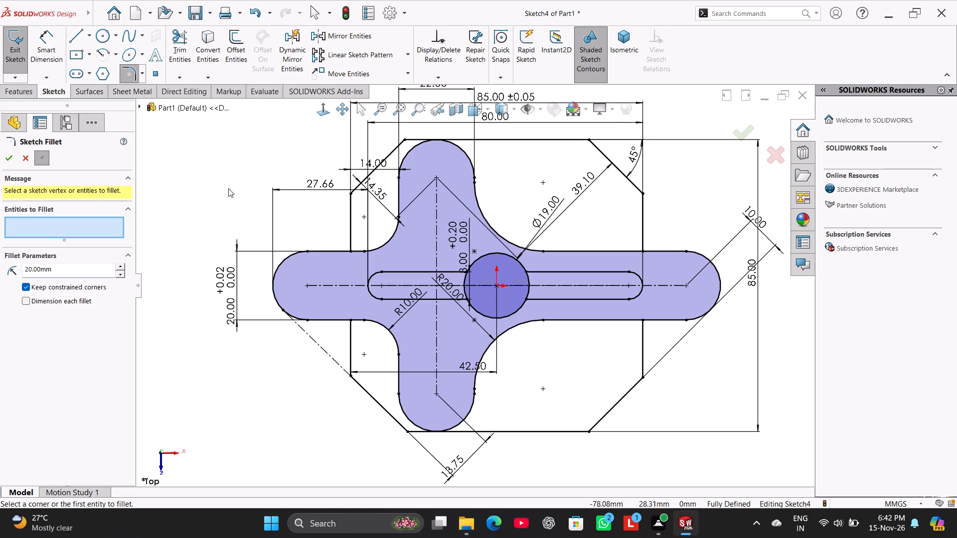
Fillet the corner between the outline's upper-left vertical edge and the horizontal arm's upper edge with a 10 mm radius.
left_click(8, 161)
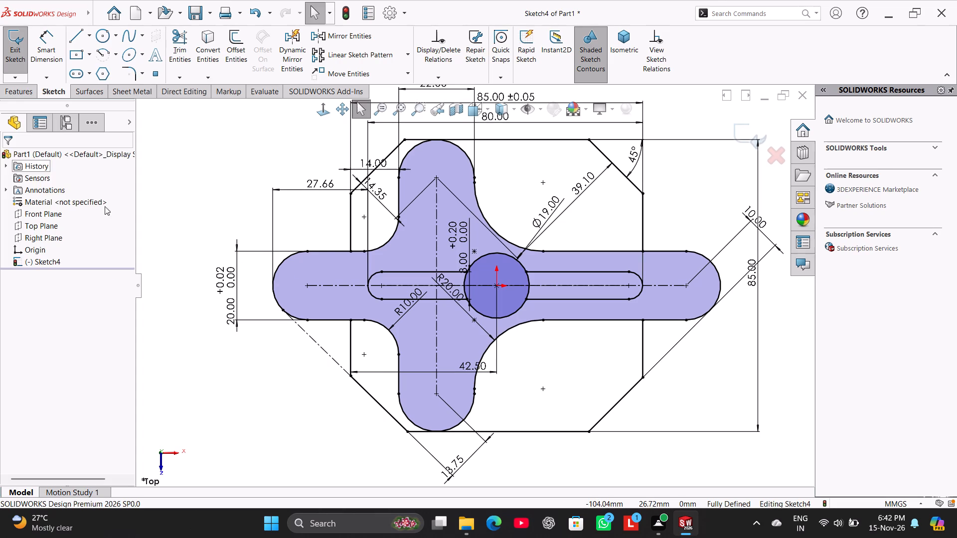
left_click(127, 69)
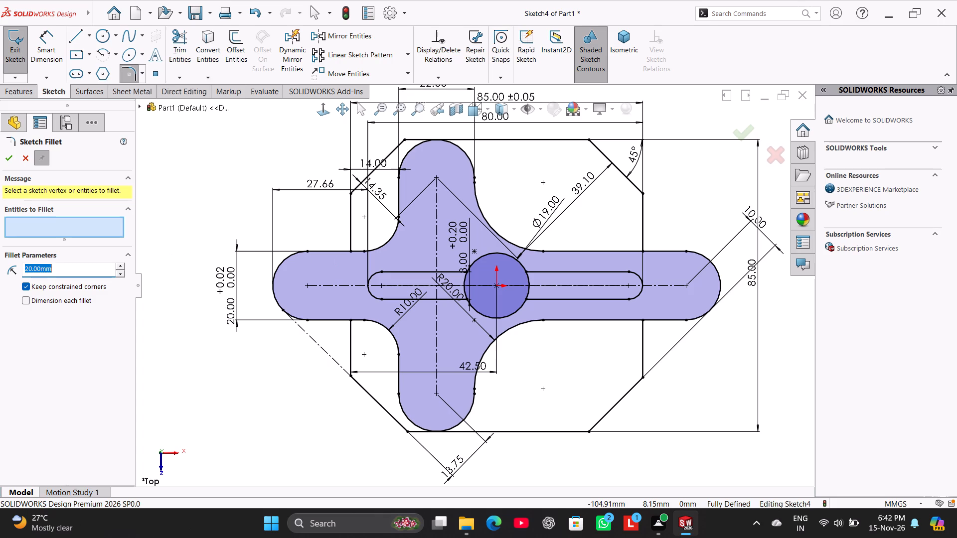
type("10")
key("Return")
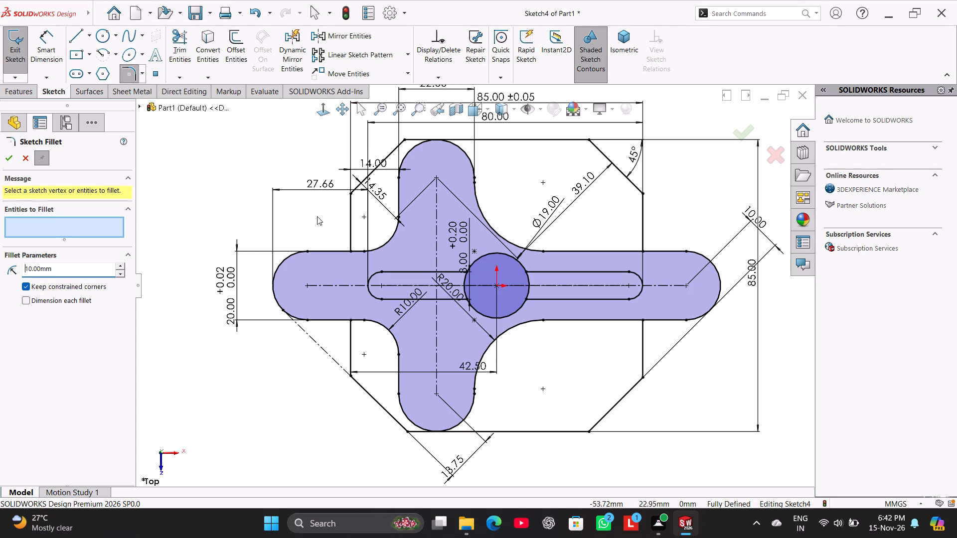
left_click(341, 252)
left_click(349, 232)
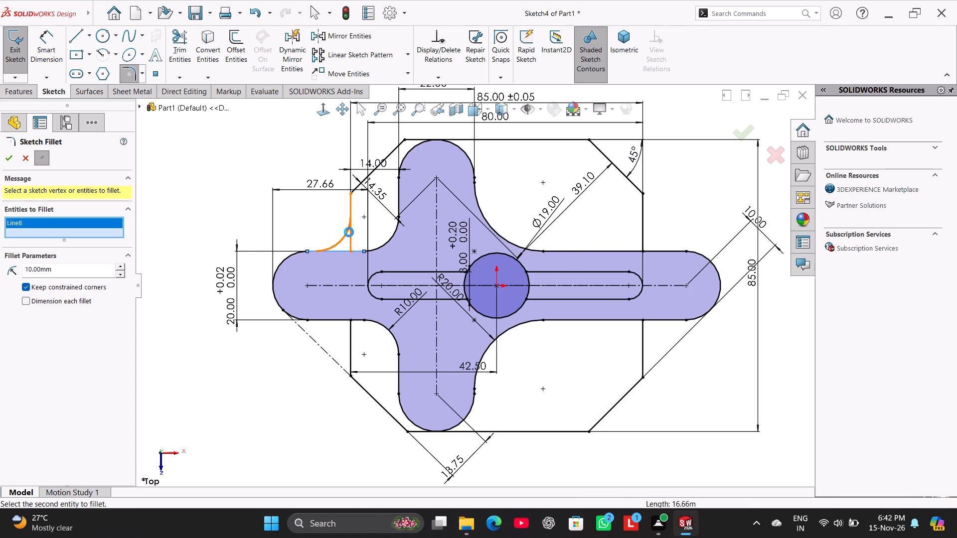
left_click(511, 268)
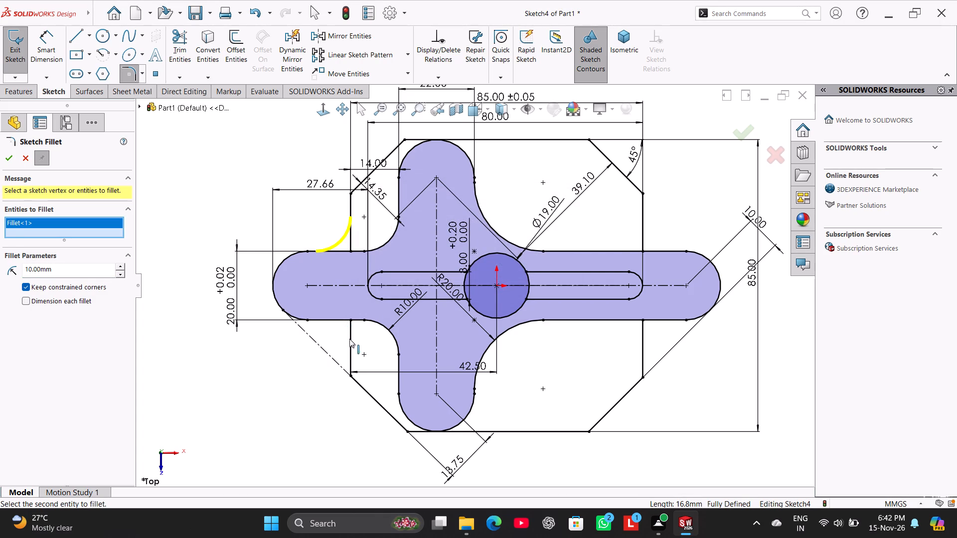
left_click(349, 339)
left_click(8, 160)
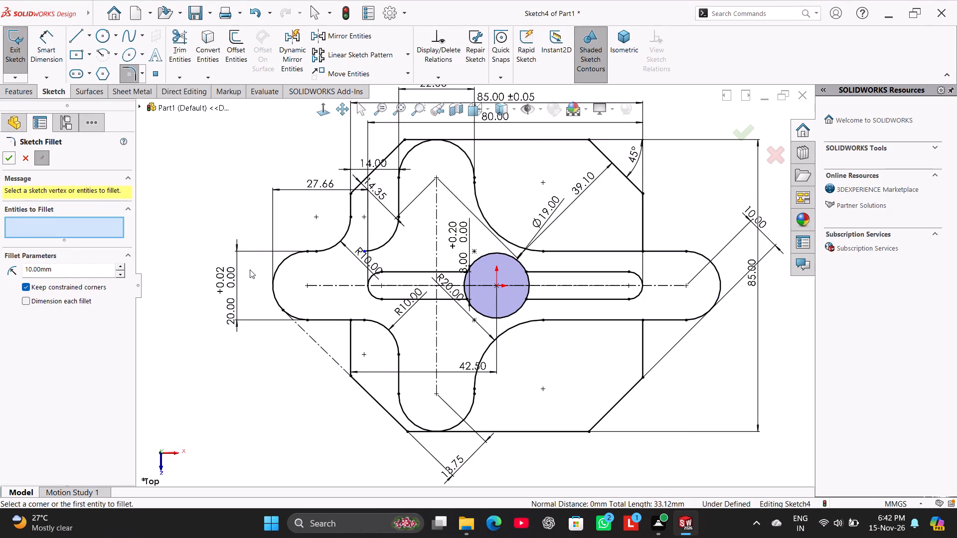
left_click(7, 158)
right_click(189, 200)
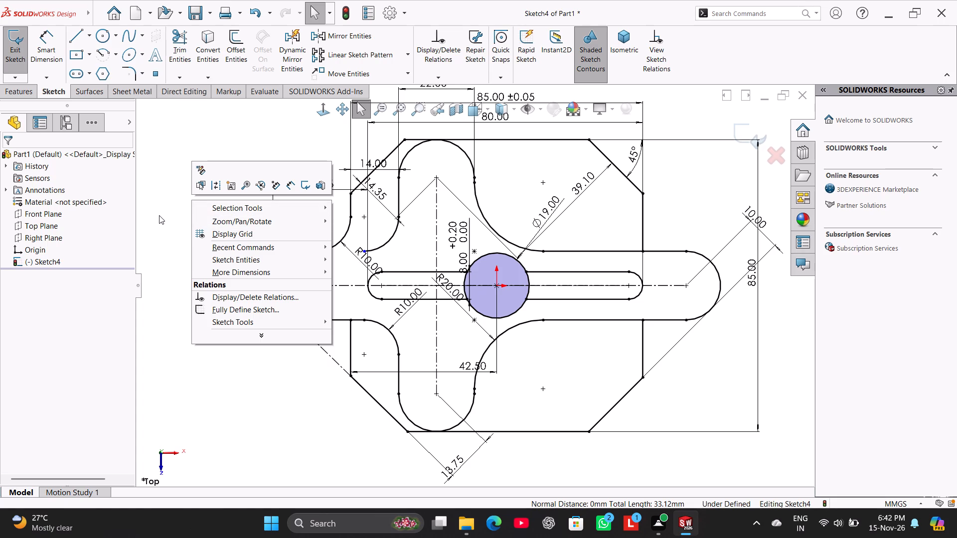
left_click(155, 143)
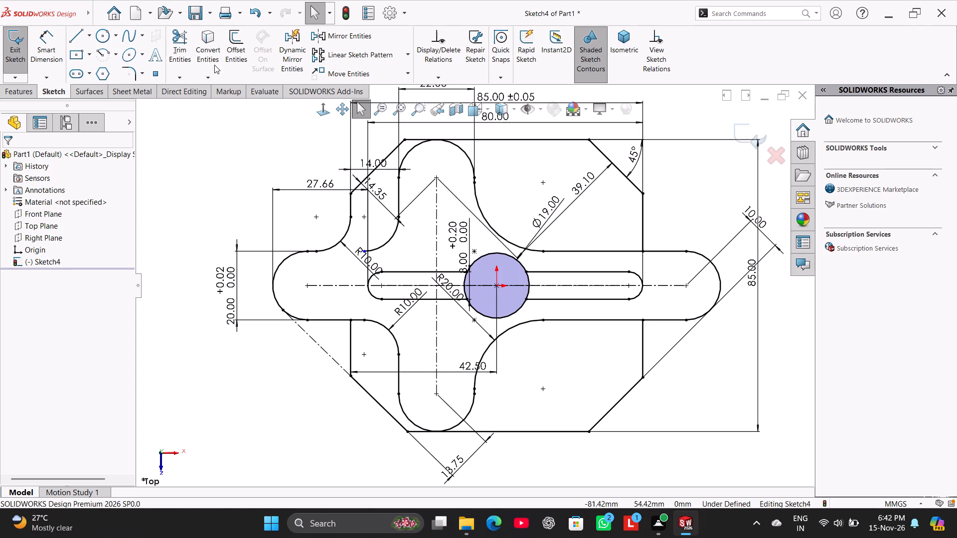
Extend the left remainder of the horizontal arm's upper edge back to the cross's upper-left inner fillet.
left_click(182, 77)
left_click(199, 99)
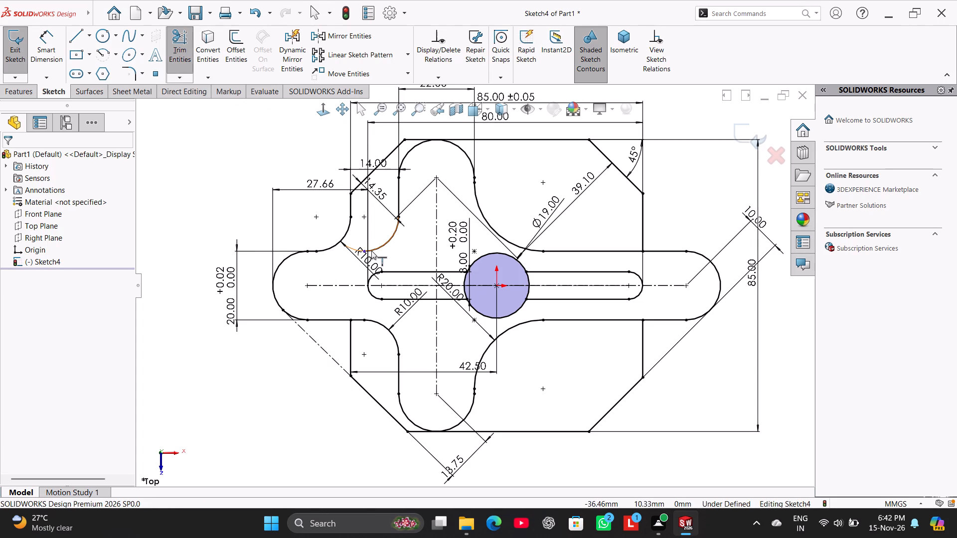
left_click(313, 253)
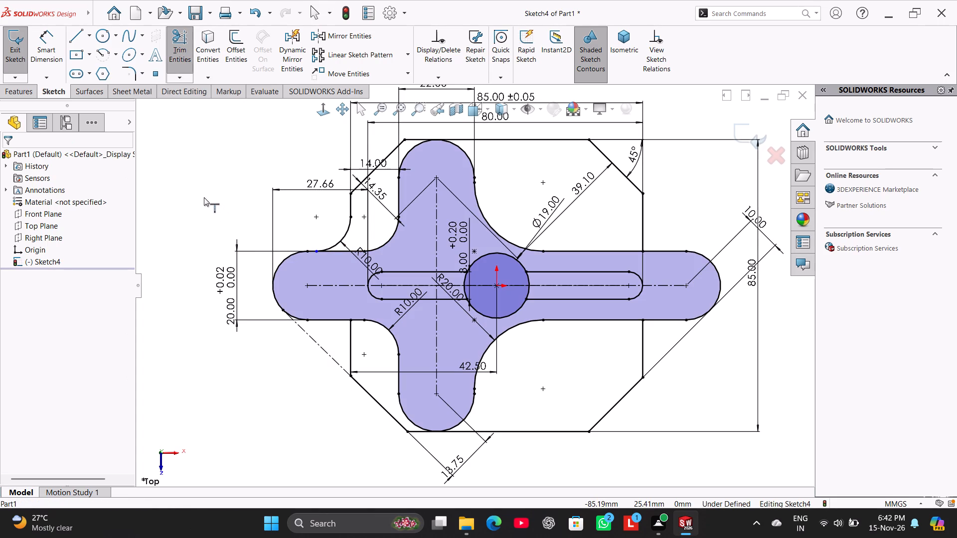
right_click(203, 197)
left_click(241, 229)
Make the loose lower endpoint of the new upper-left outline fillet coincident with the horizontal arm's upper edge.
scroll(318, 245, "down", 4)
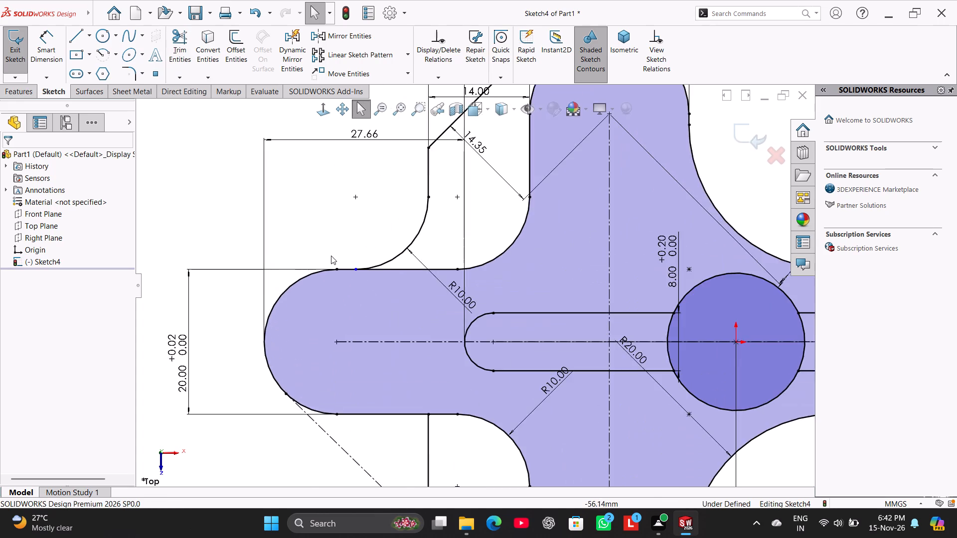
scroll(331, 256, "down", 2)
left_click_drag(385, 277, 420, 281)
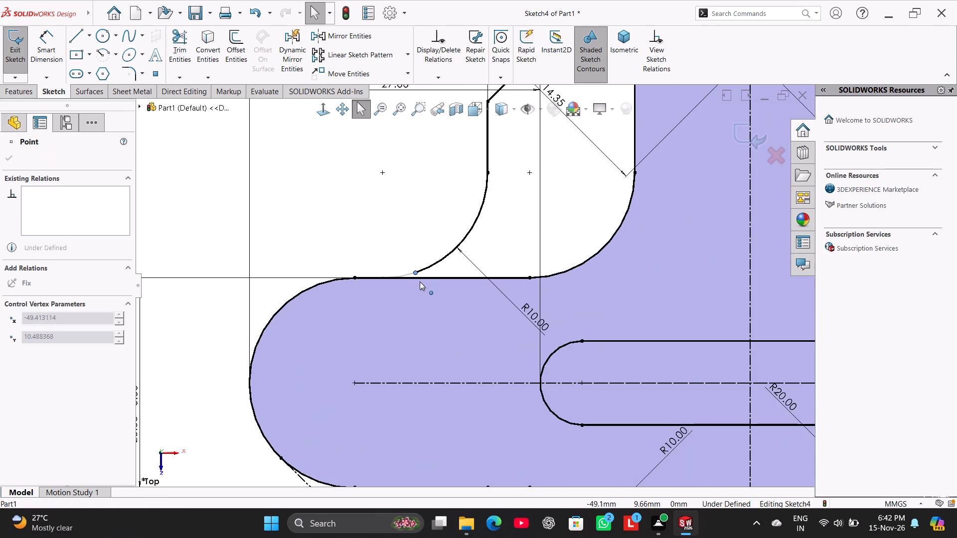
left_click_drag(420, 281, 407, 290)
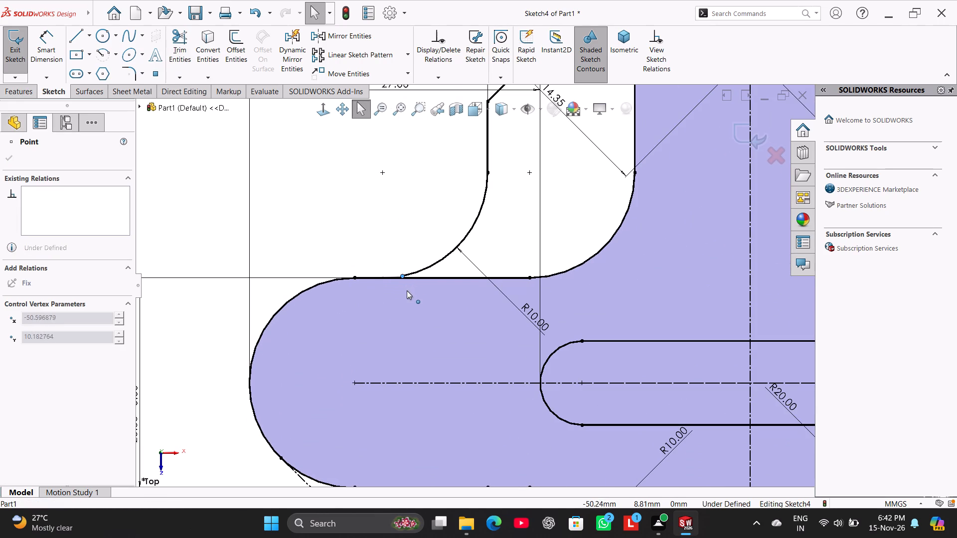
left_click_drag(407, 290, 422, 288)
left_click(278, 198)
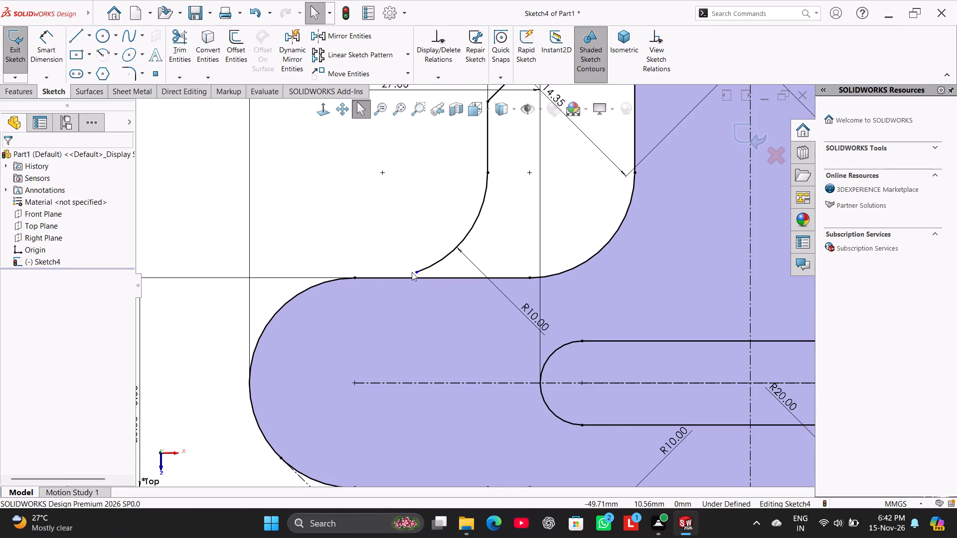
left_click(417, 272, "ctrl")
left_click(393, 277, "ctrl")
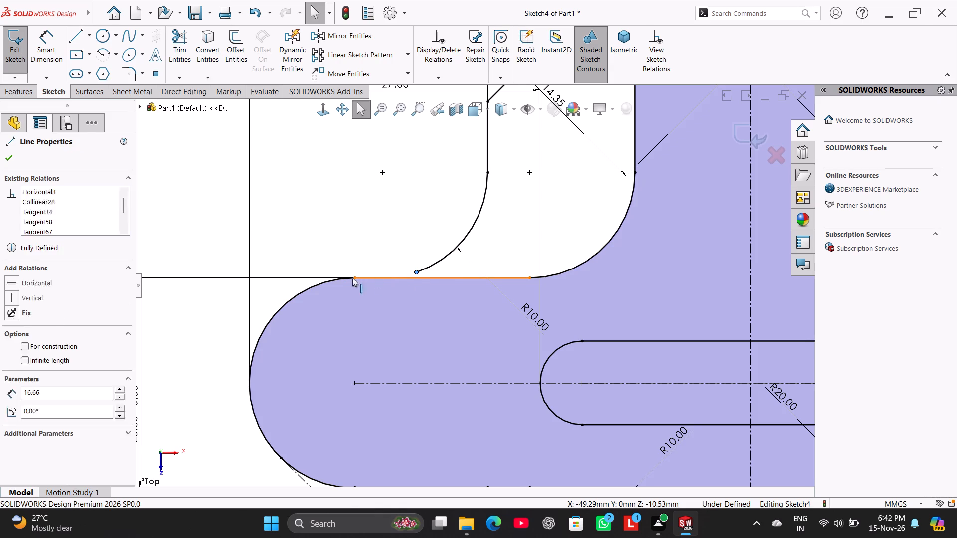
left_click(48, 347)
left_click(184, 228)
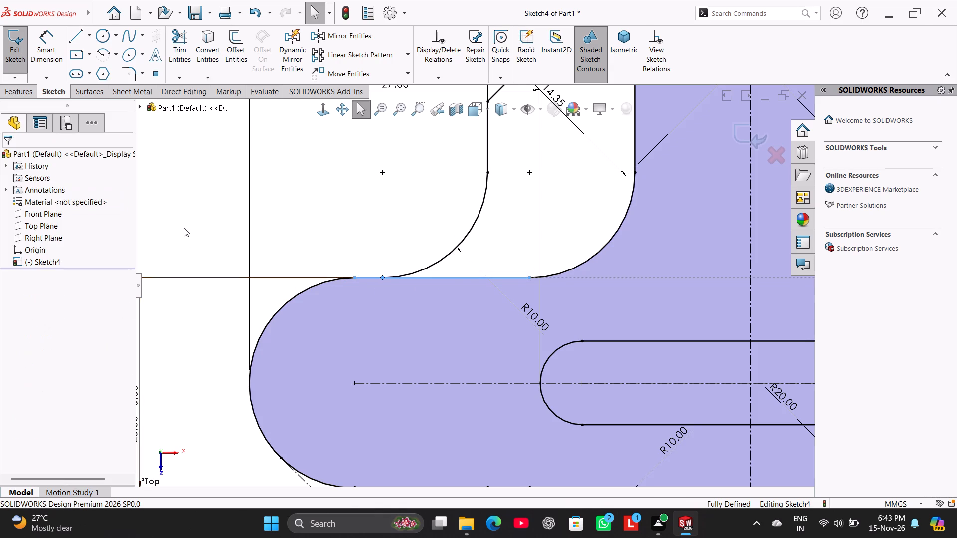
scroll(471, 314, "up", 6)
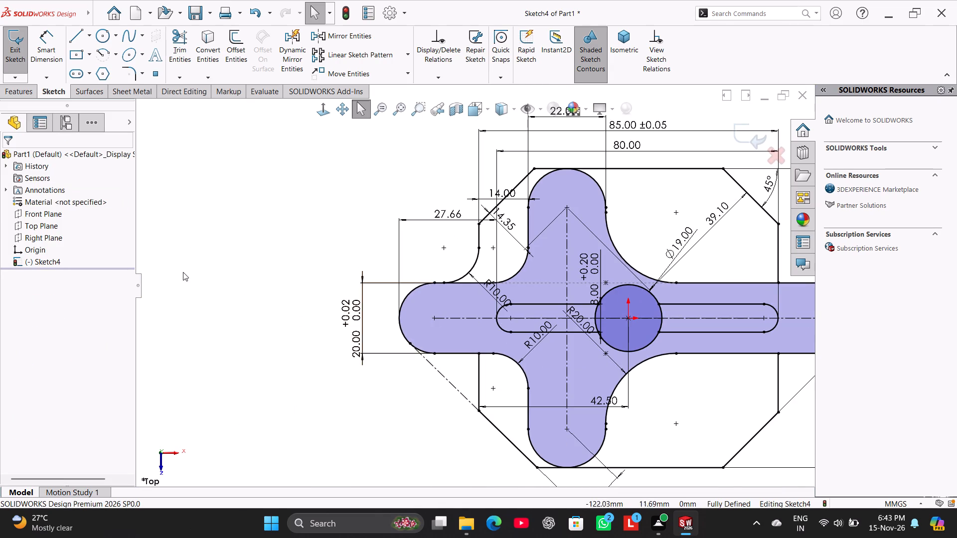
left_click(182, 271)
Mirror the upper-left outline fillet arc about the horizontal arm's centerline.
left_click(474, 265, "ctrl")
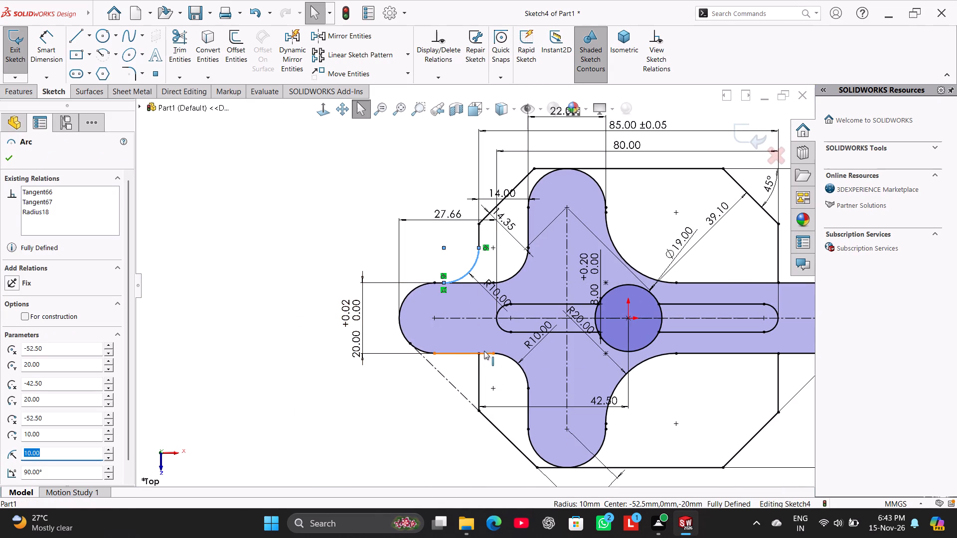
left_click(485, 319, "ctrl")
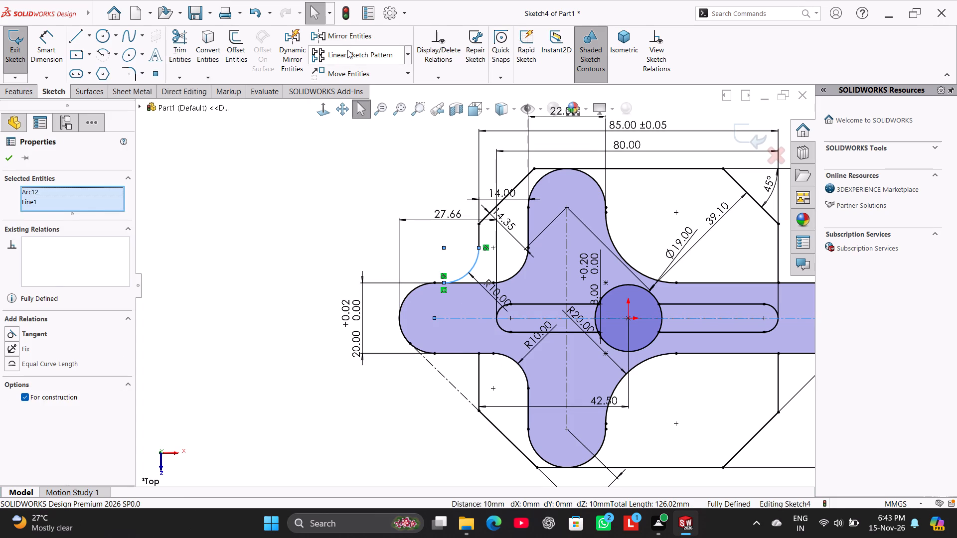
left_click(350, 39)
left_click(278, 238)
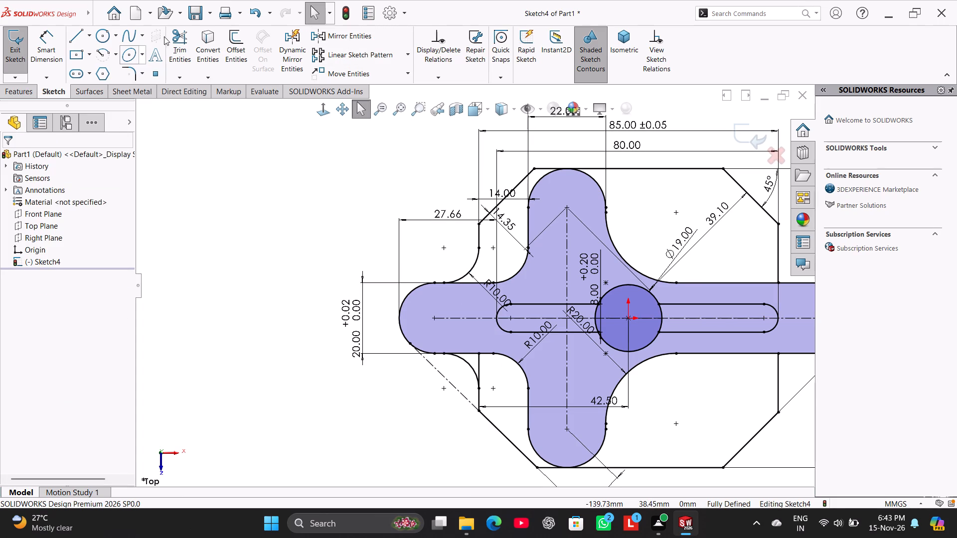
Trim the outline's lower-left vertical edge between the horizontal arm and the mirrored fillet arc.
left_click(176, 34)
left_click_drag(492, 368, 475, 367)
scroll(696, 306, "up", 2)
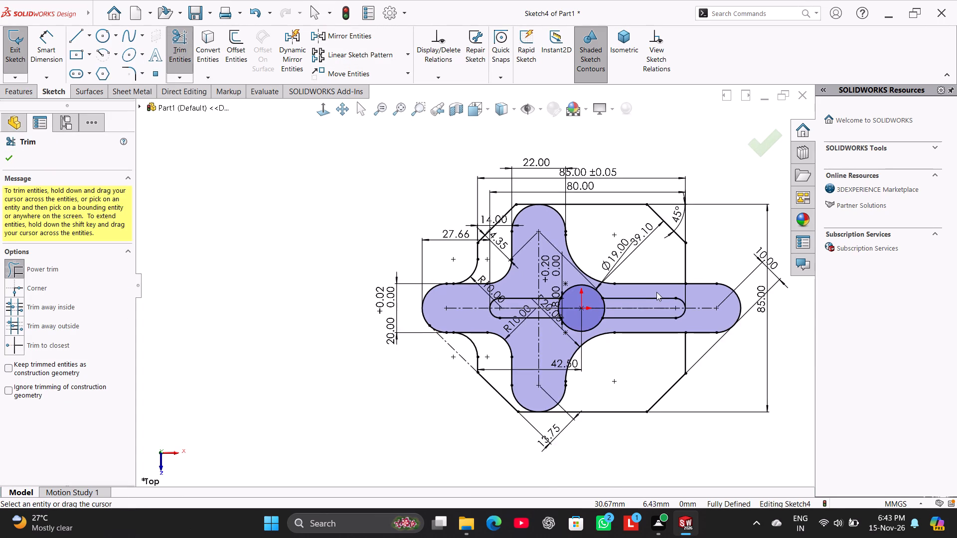
scroll(656, 292, "up", 1)
scroll(656, 292, "down", 1)
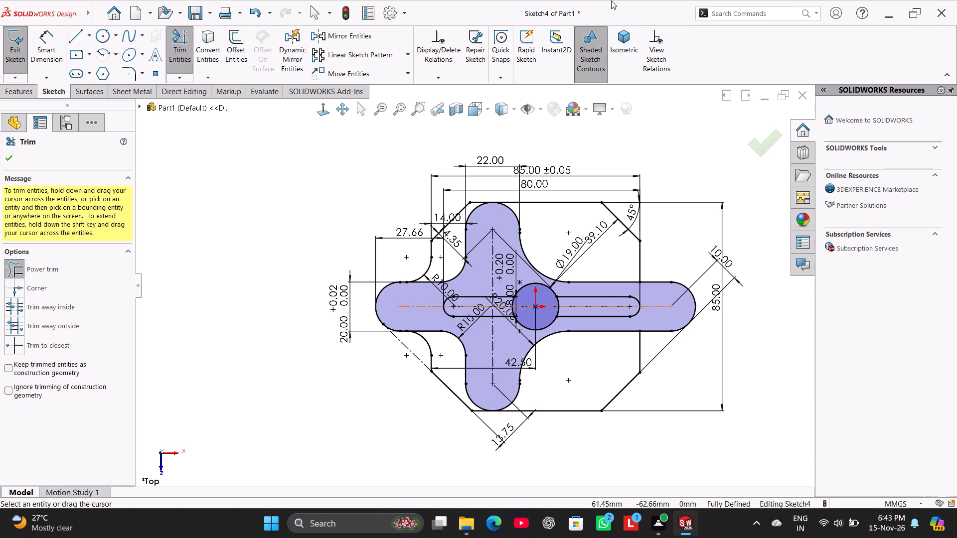
left_click(11, 158)
Fillet the corner between the outline's upper-right vertical edge and the horizontal arm's upper edge with a 10 mm radius.
left_click(123, 77)
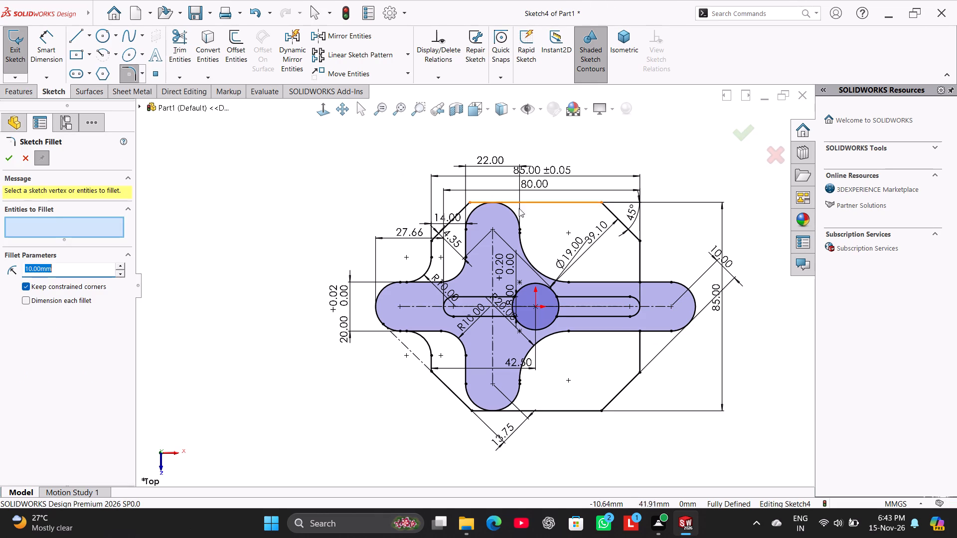
left_click(639, 254)
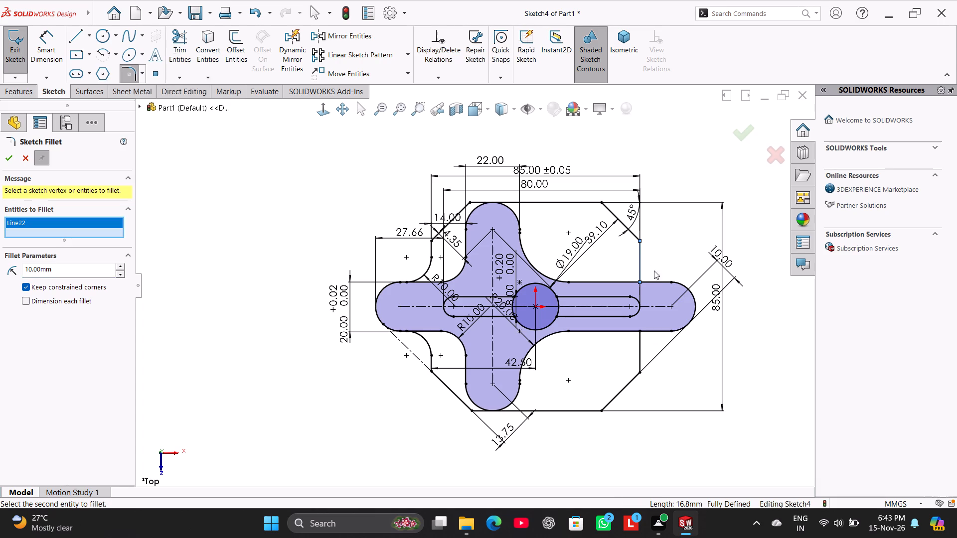
left_click(660, 279)
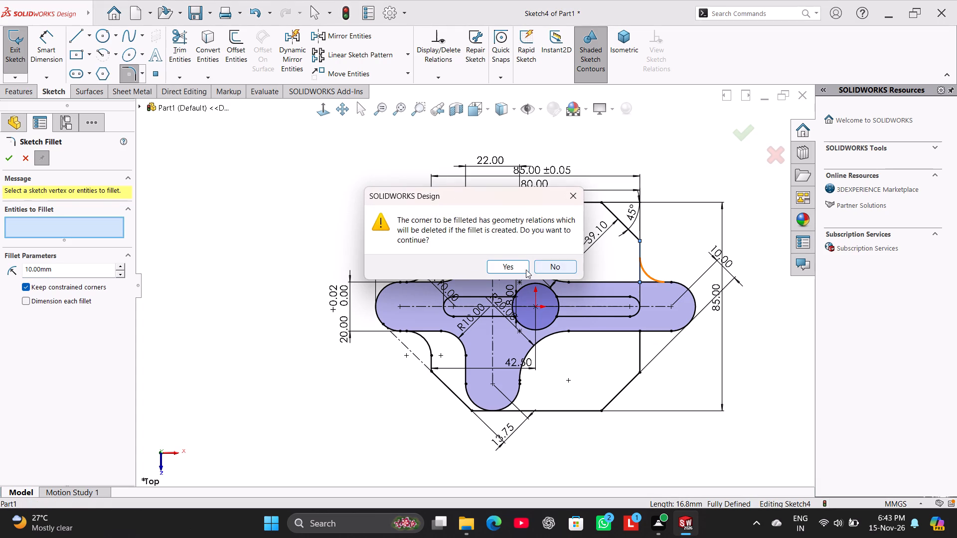
left_click(522, 269)
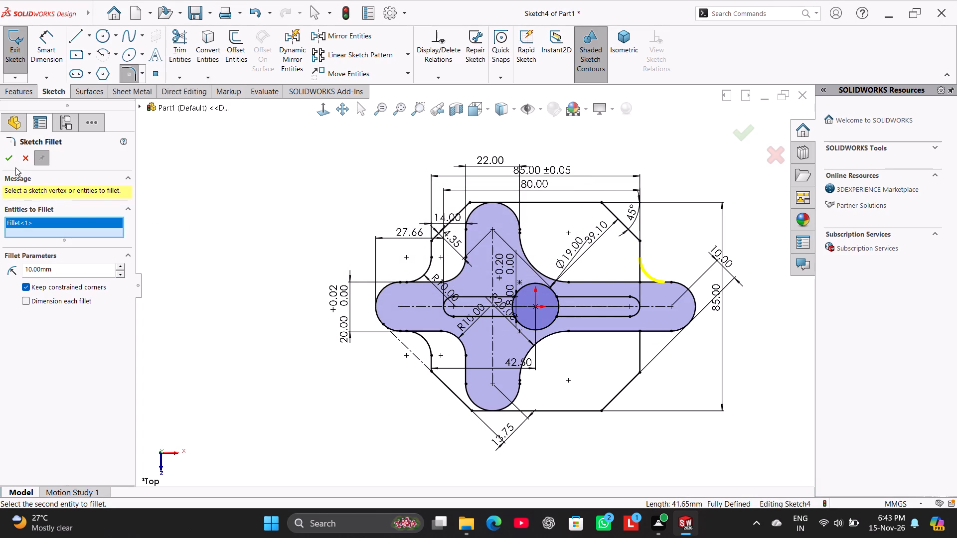
left_click(12, 162)
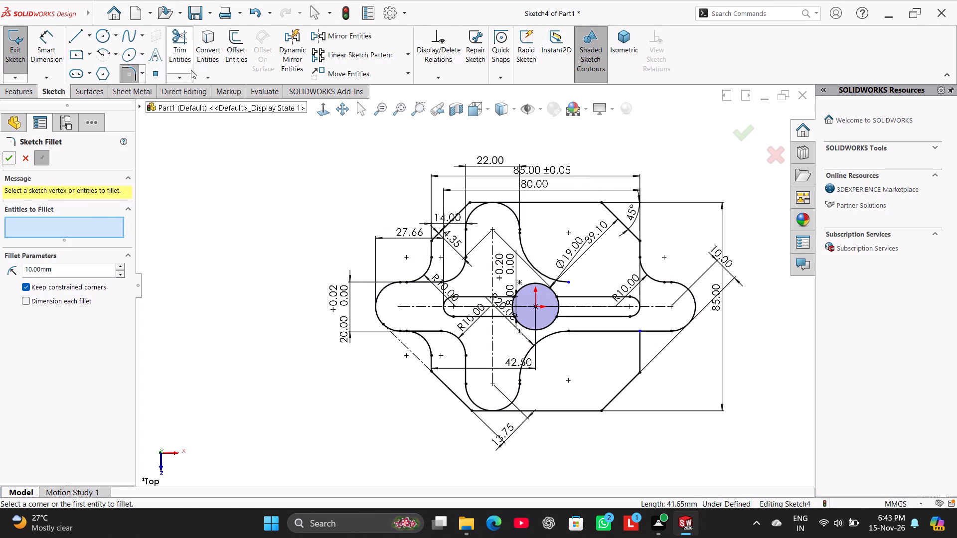
Extend the right remainder of the horizontal arm's upper edge back to the cross's upper-right inner fillet.
left_click(188, 76)
left_click(205, 103)
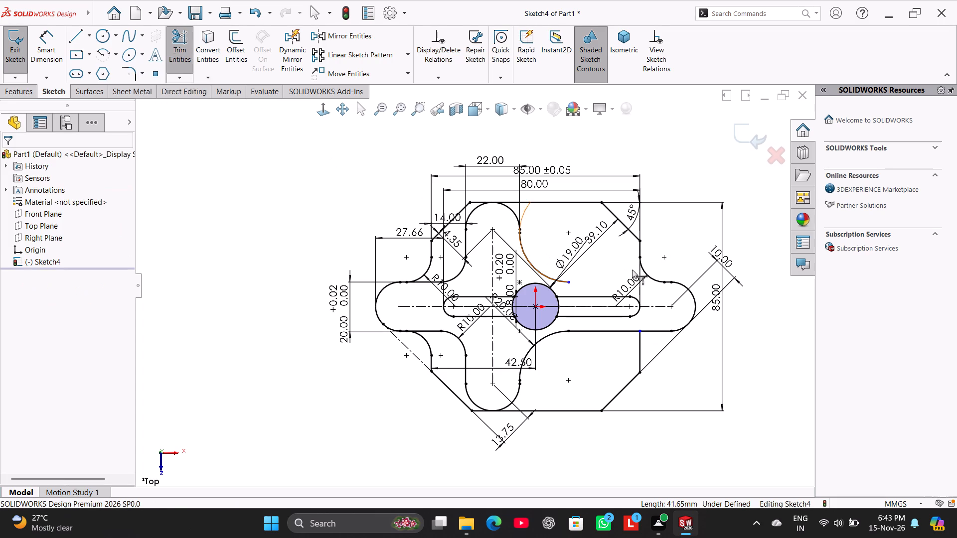
left_click(667, 281)
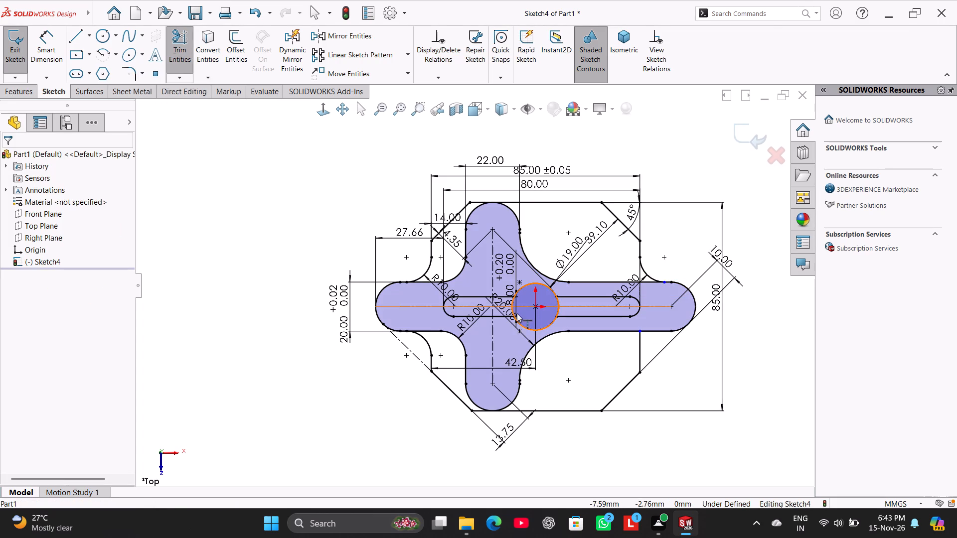
right_click(755, 306)
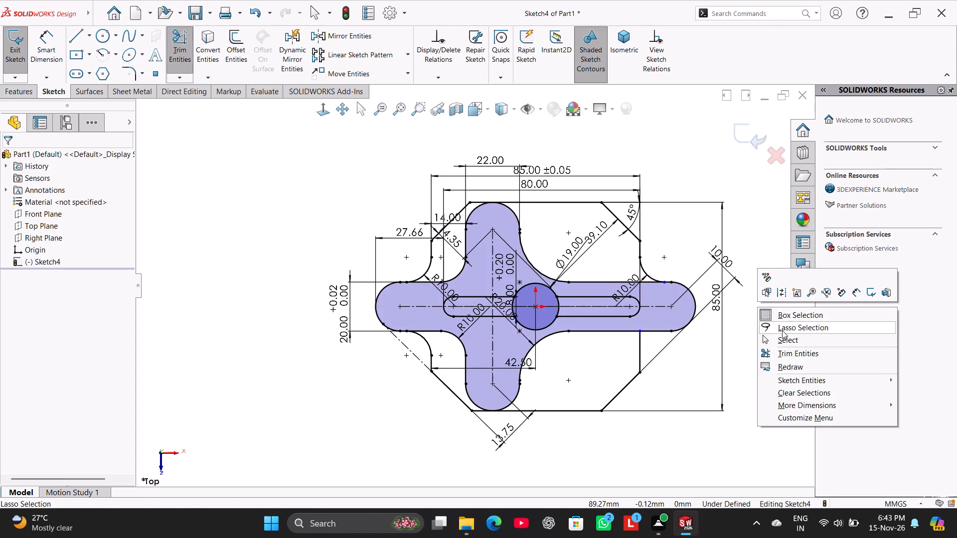
left_click(787, 340)
Make the lower endpoint of the upper-right outline fillet coincident with the horizontal arm's upper edge.
scroll(676, 264, "down", 4)
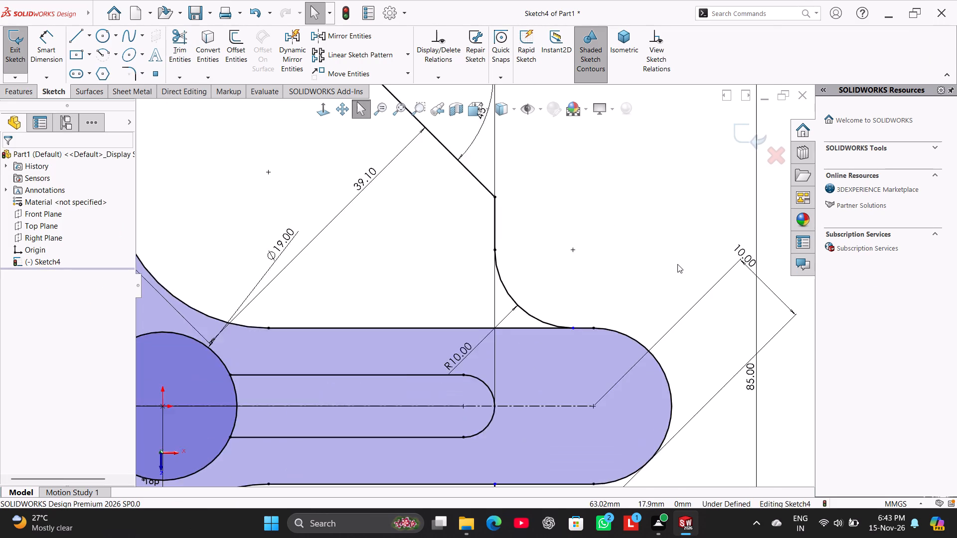
scroll(677, 264, "down", 3)
left_click(507, 353, "ctrl")
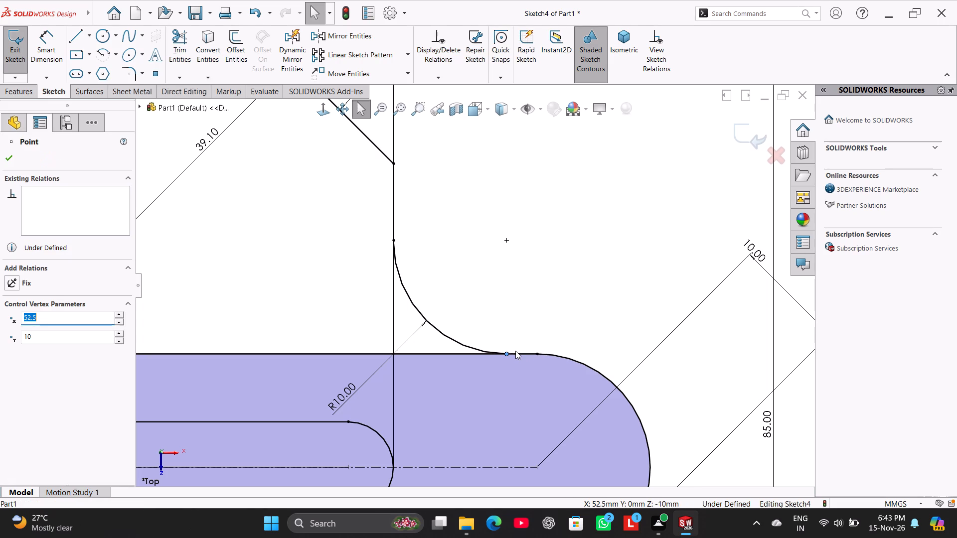
left_click(521, 354, "ctrl")
left_click(30, 346)
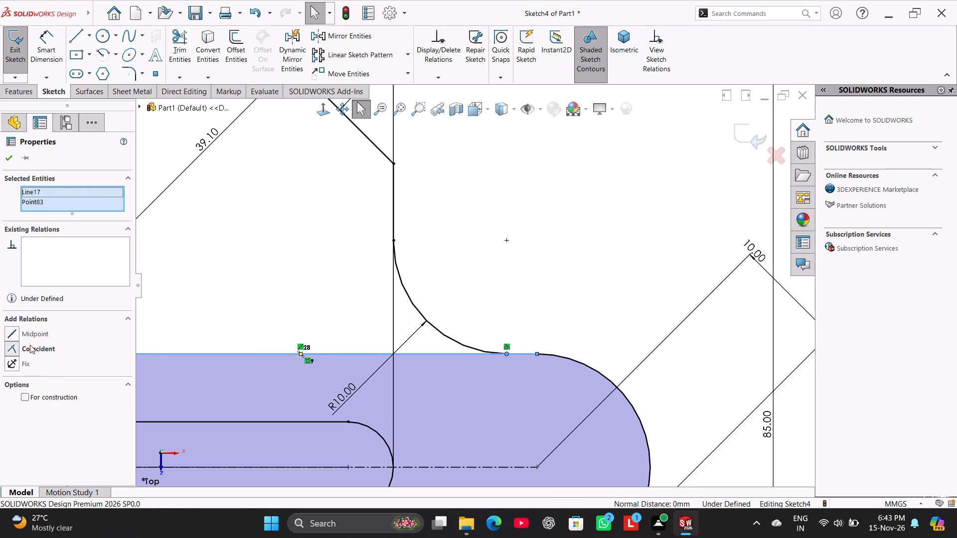
scroll(408, 307, "up", 3)
left_click(550, 237)
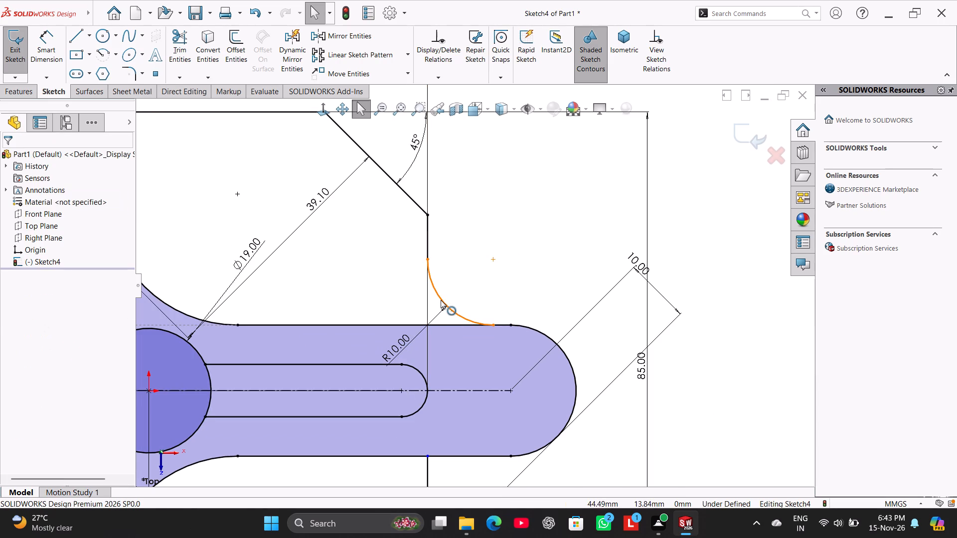
Mirror the upper-right outline fillet arc about the horizontal arm's centerline.
left_click(442, 300, "ctrl")
left_click(477, 391, "ctrl")
scroll(448, 365, "up", 3)
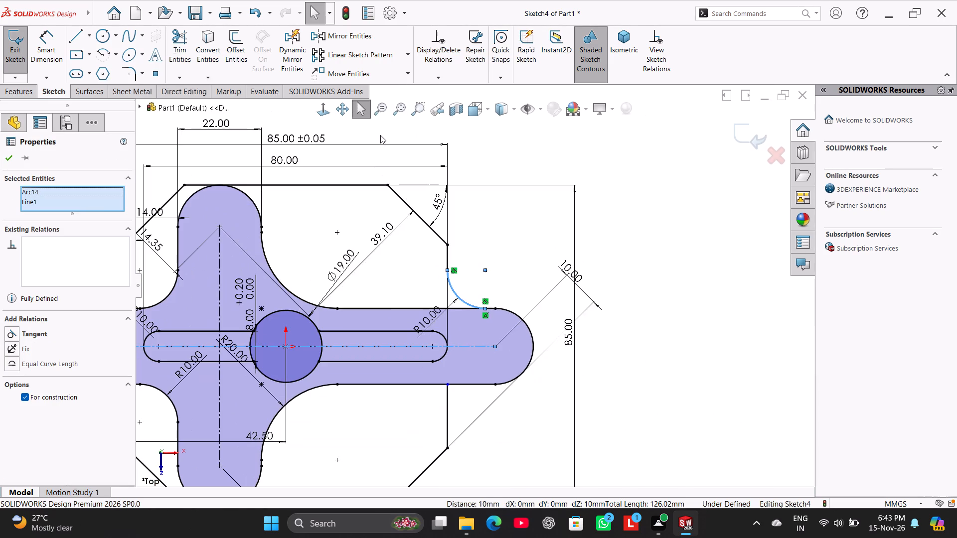
left_click(367, 37)
Trim the outline's lower-right vertical edge between the horizontal arm's lower edge and the mirrored fillet arc.
scroll(474, 187, "up", 4)
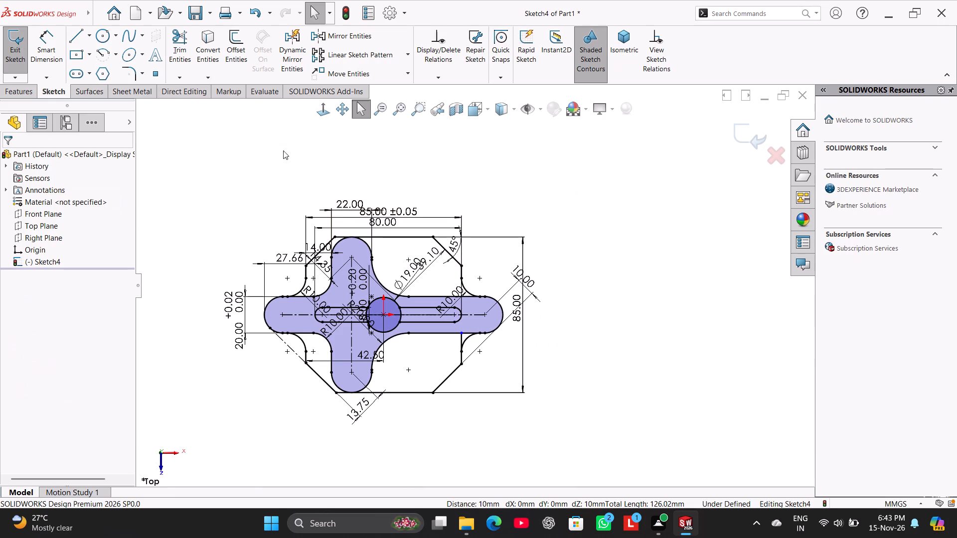
left_click(181, 34)
scroll(356, 212, "down", 4)
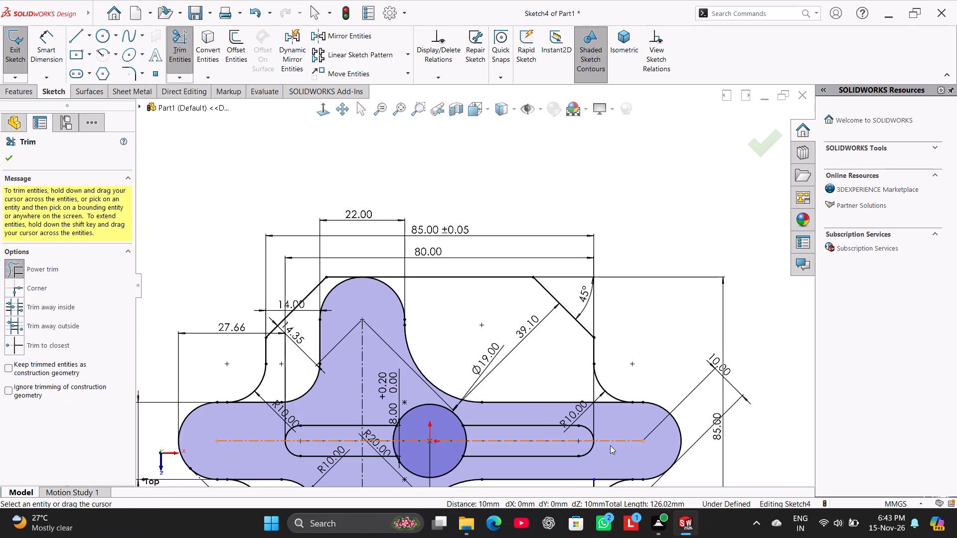
scroll(610, 445, "up", 3)
scroll(575, 422, "down", 4)
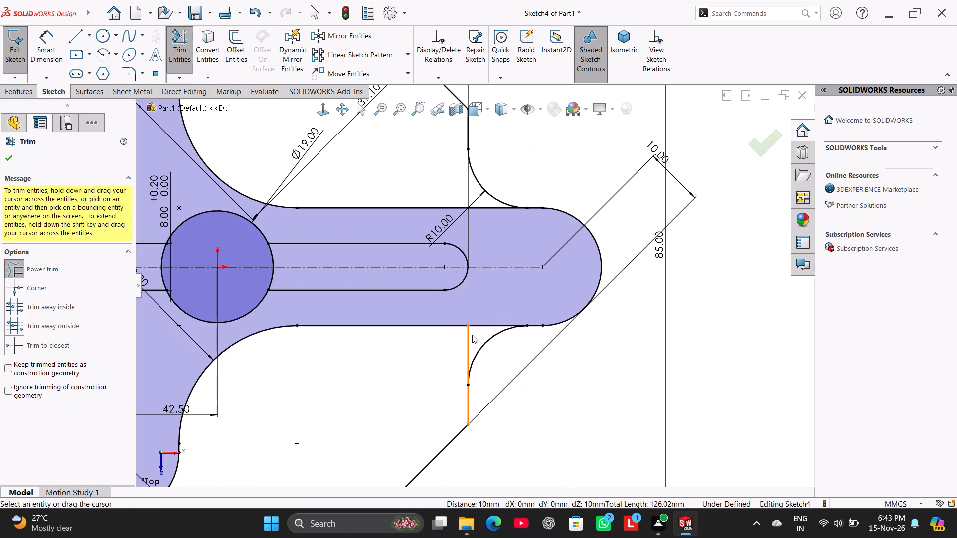
left_click_drag(472, 335, 458, 348)
left_click(9, 154)
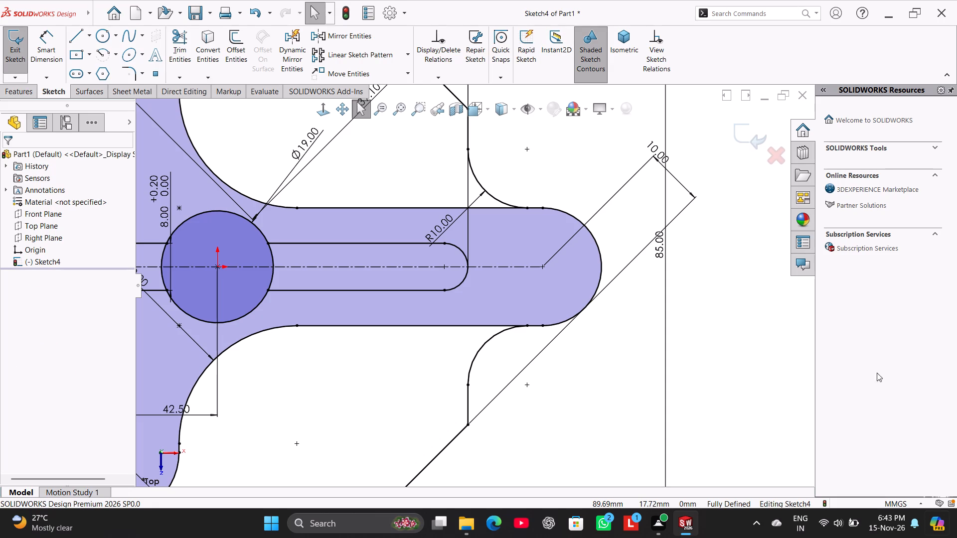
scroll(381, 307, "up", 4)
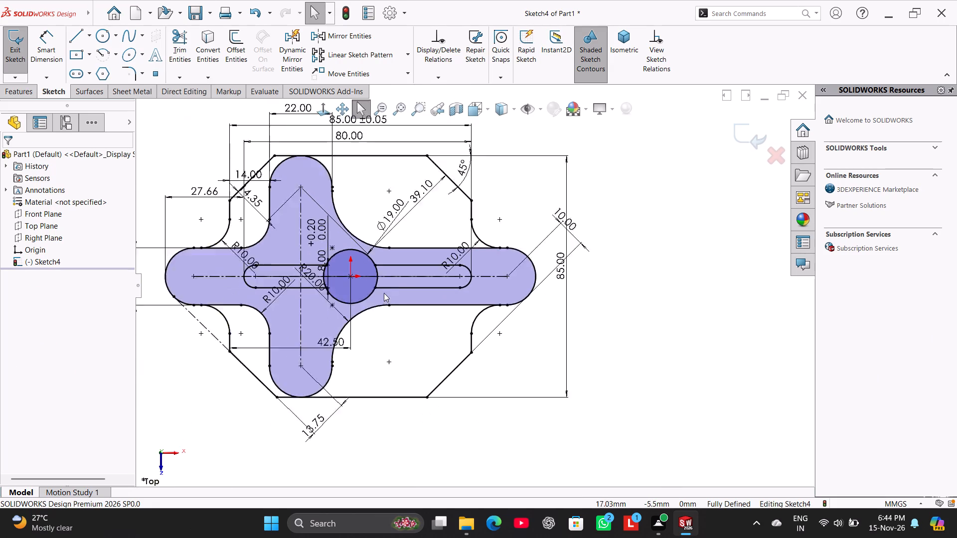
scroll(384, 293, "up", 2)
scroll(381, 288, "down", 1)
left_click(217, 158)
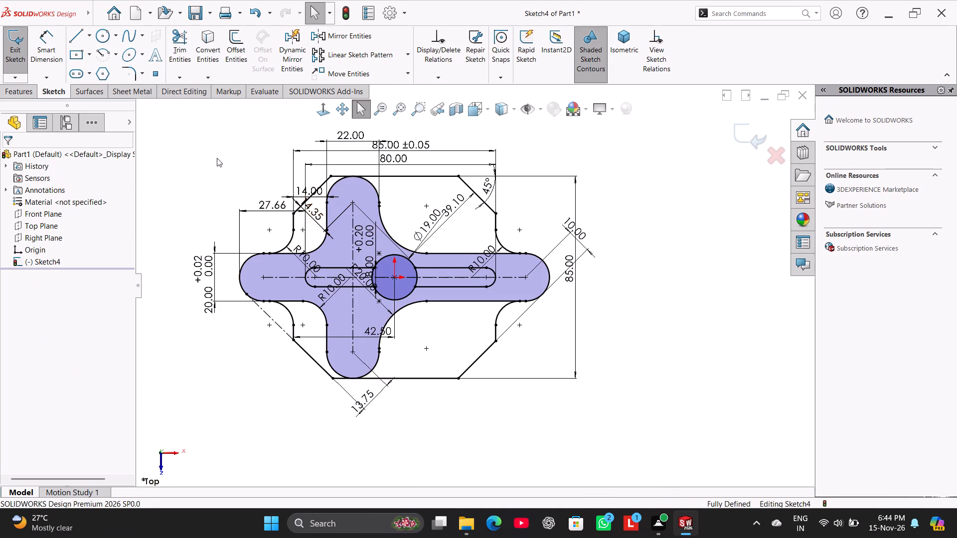
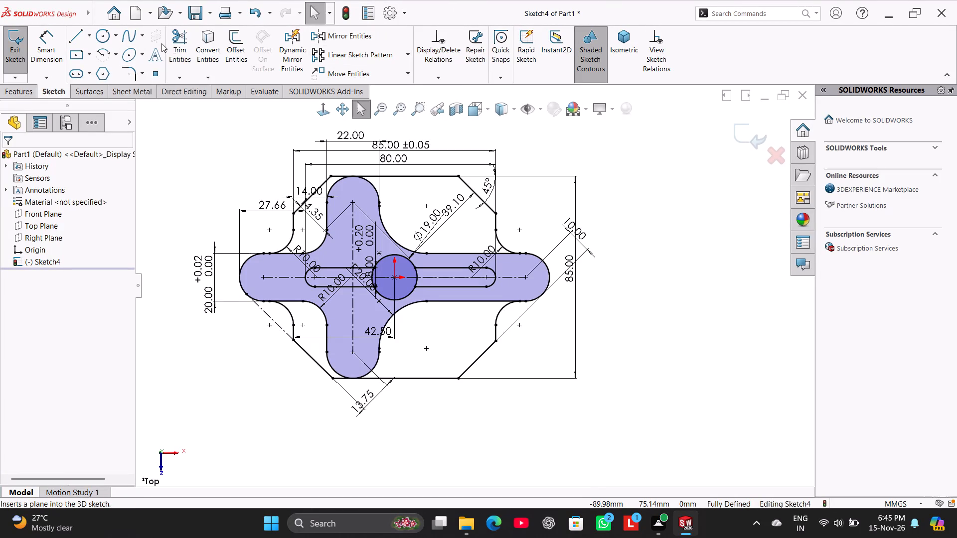
Extrude the cross-shaped sketch region around the slot and circle as a blind boss 20 mm deep.
left_click(19, 92)
left_click(17, 57)
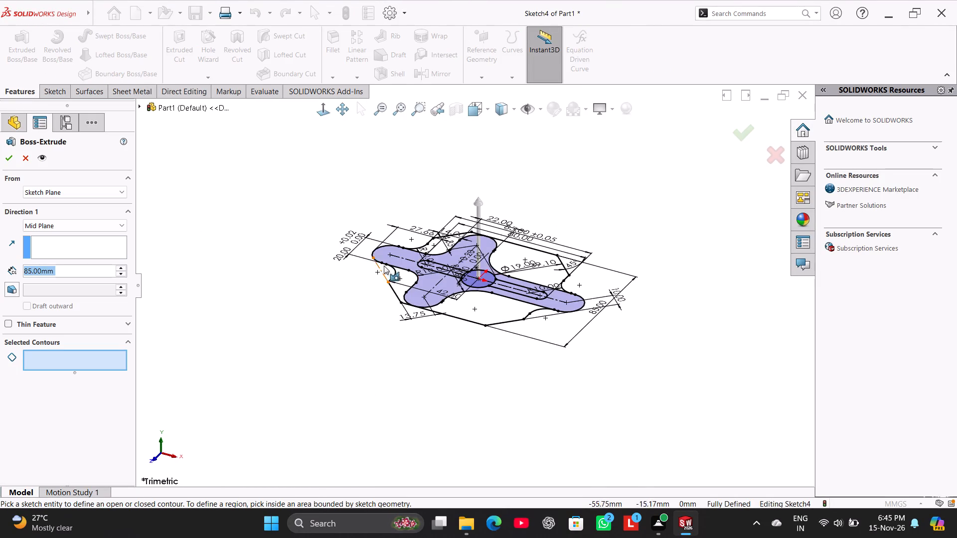
left_click(391, 261)
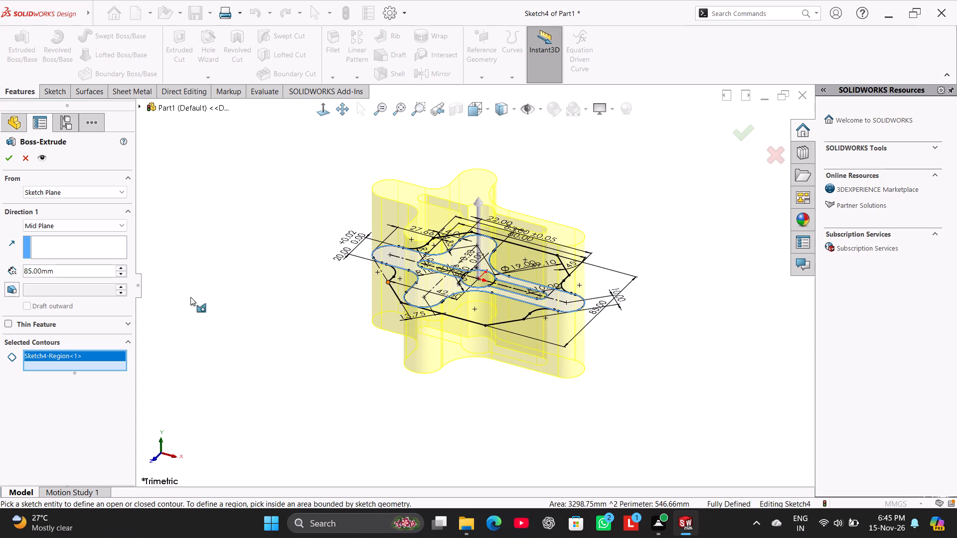
left_click(72, 228)
left_click(75, 237)
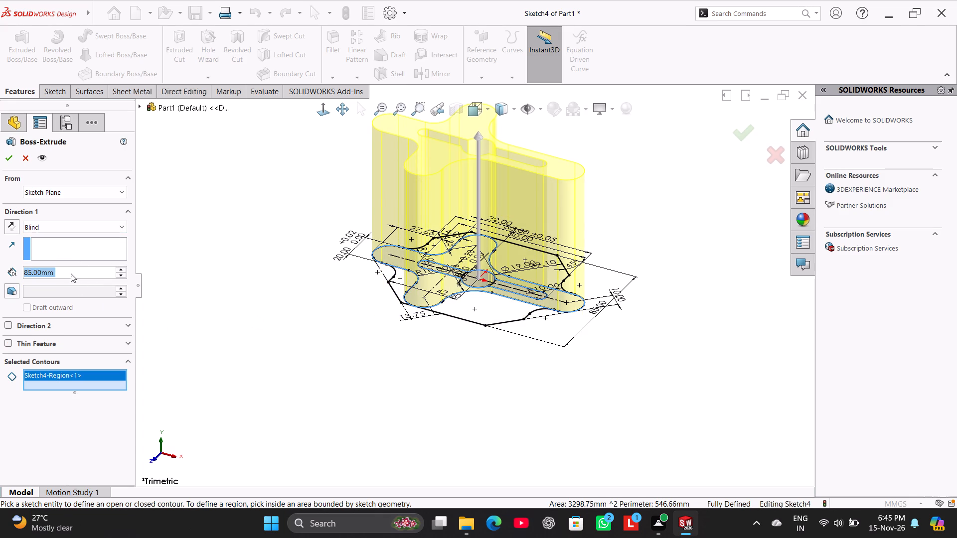
type("20")
key("Return")
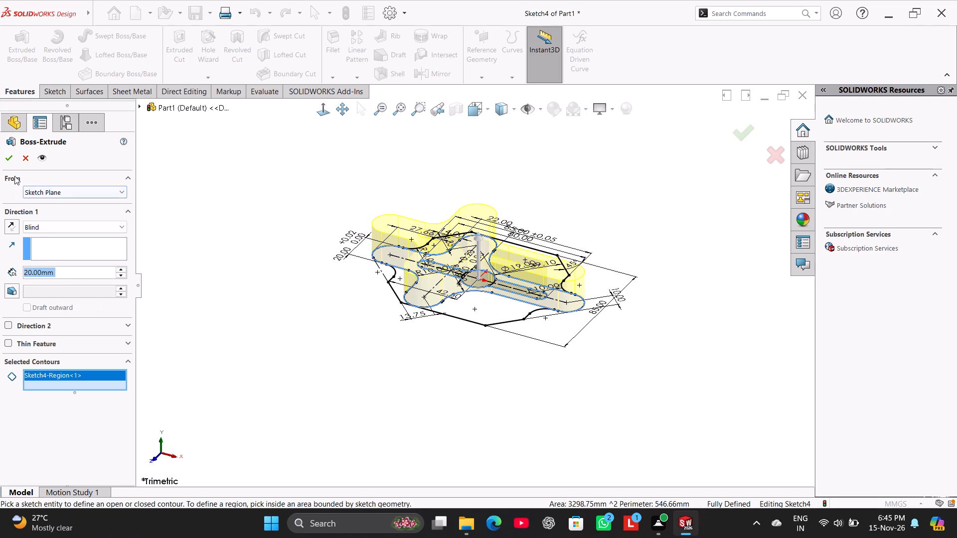
left_click(14, 161)
left_click(231, 189)
Edit the boss extrusion and add the central circle and the slot regions on both sides of it to the selected contours.
scroll(473, 247, "down", 2)
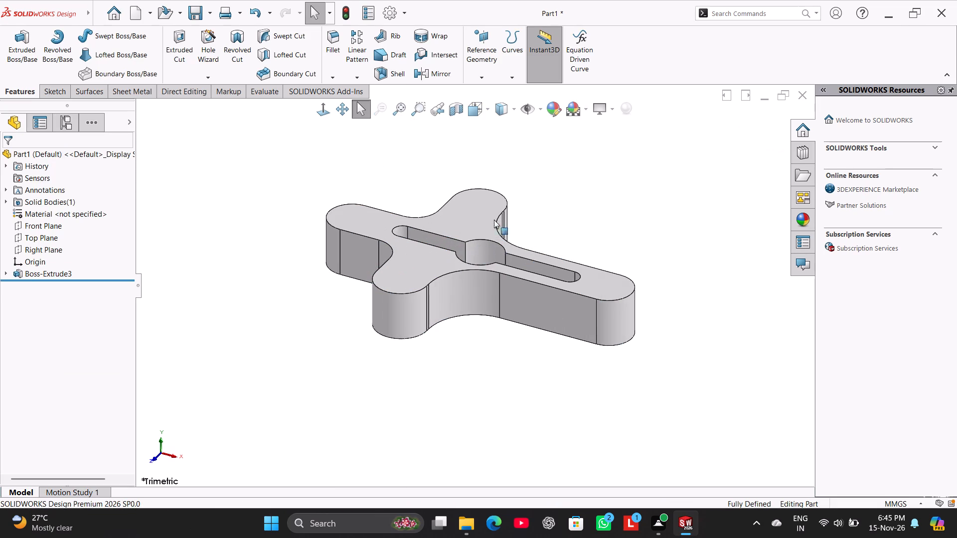
scroll(519, 221, "down", 1)
middle_click_drag(527, 221, 521, 260)
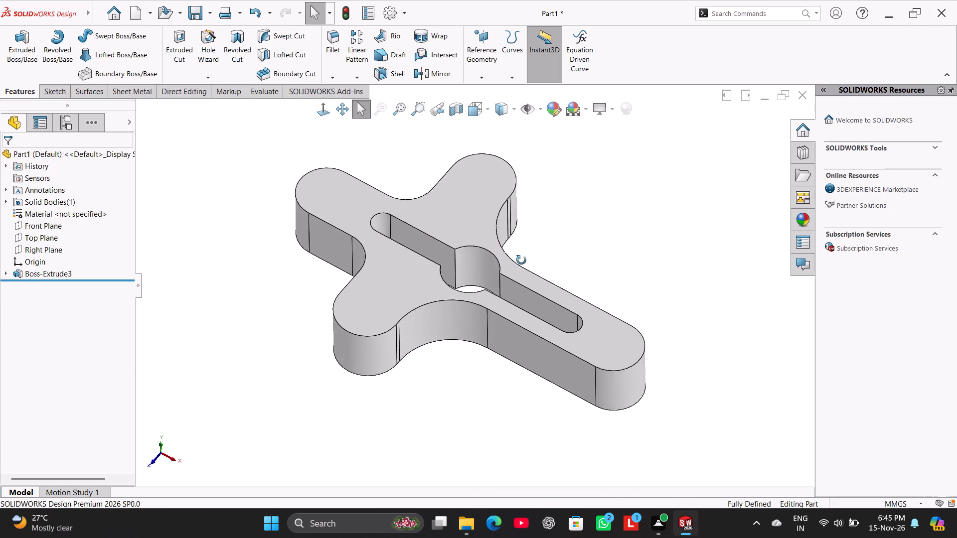
middle_click_drag(521, 260, 534, 217)
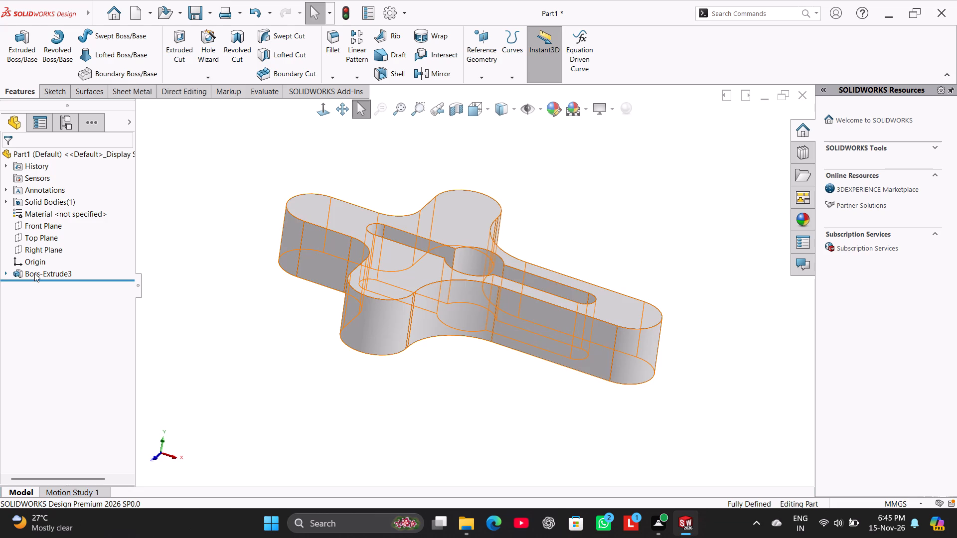
right_click(34, 273)
left_click(42, 247)
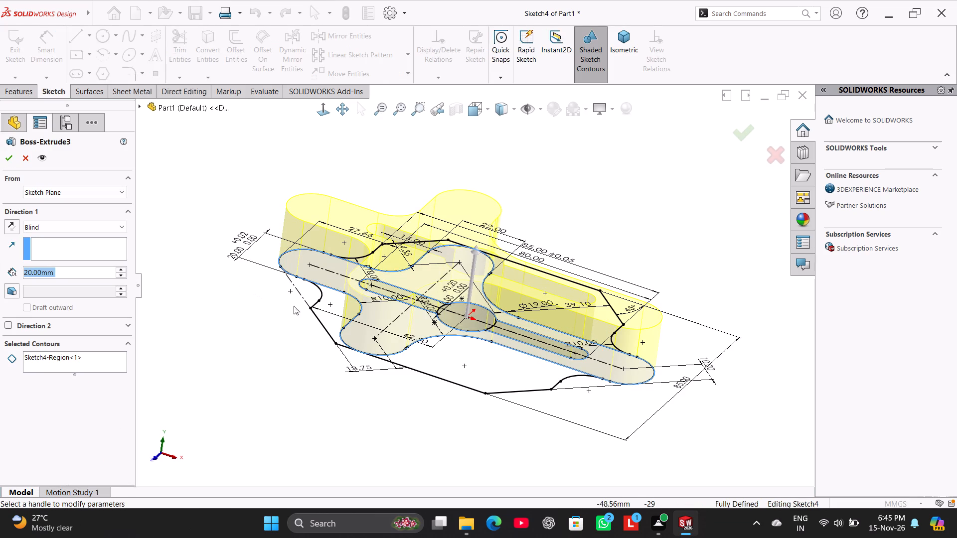
left_click(460, 317)
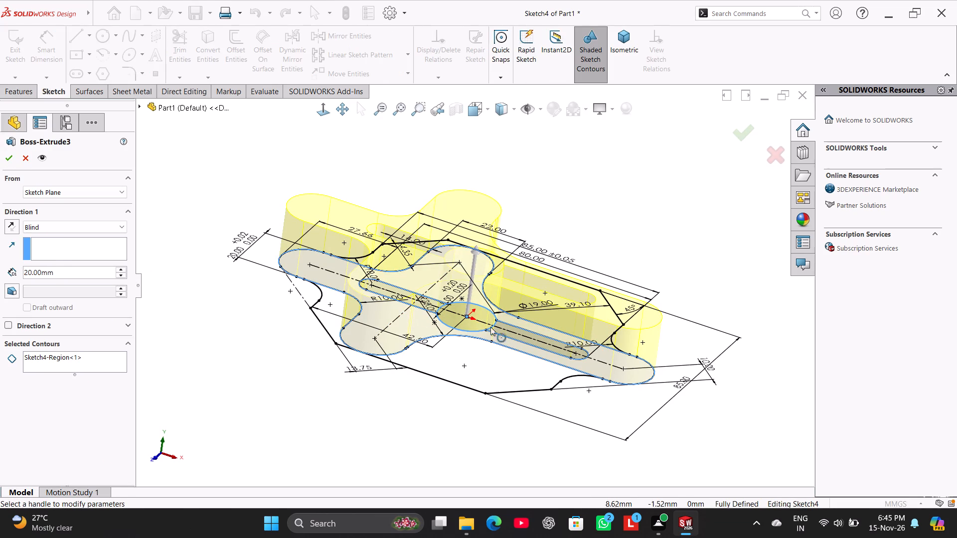
left_click(112, 360)
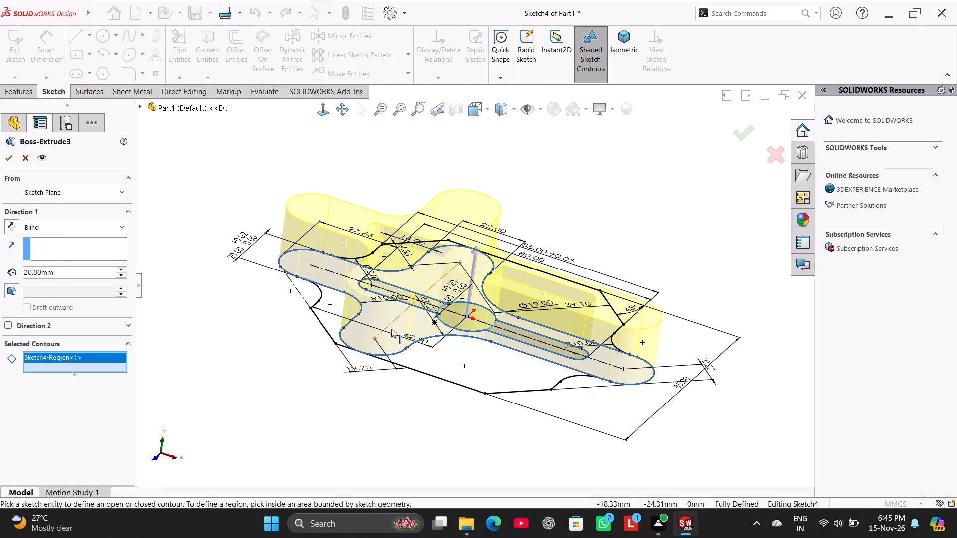
left_click(466, 322)
left_click(522, 339)
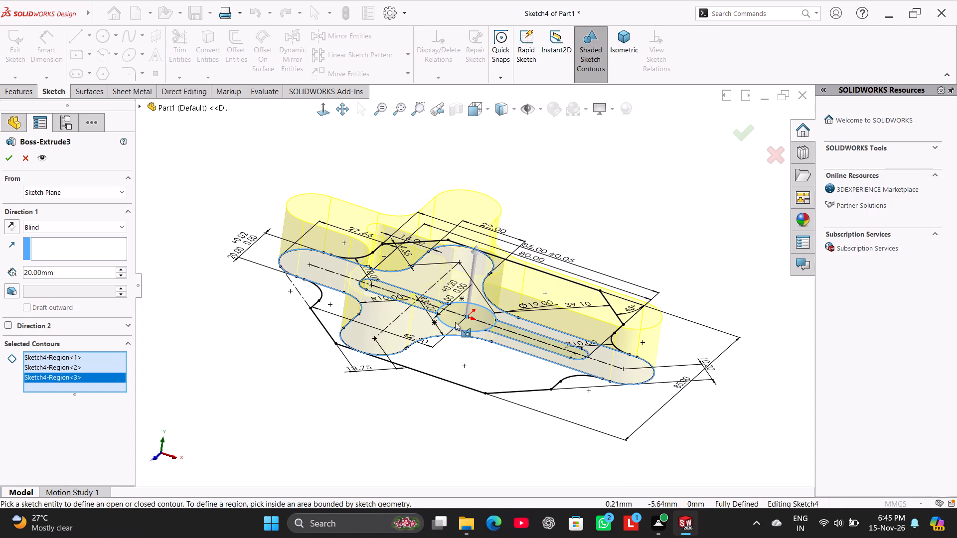
left_click(386, 286)
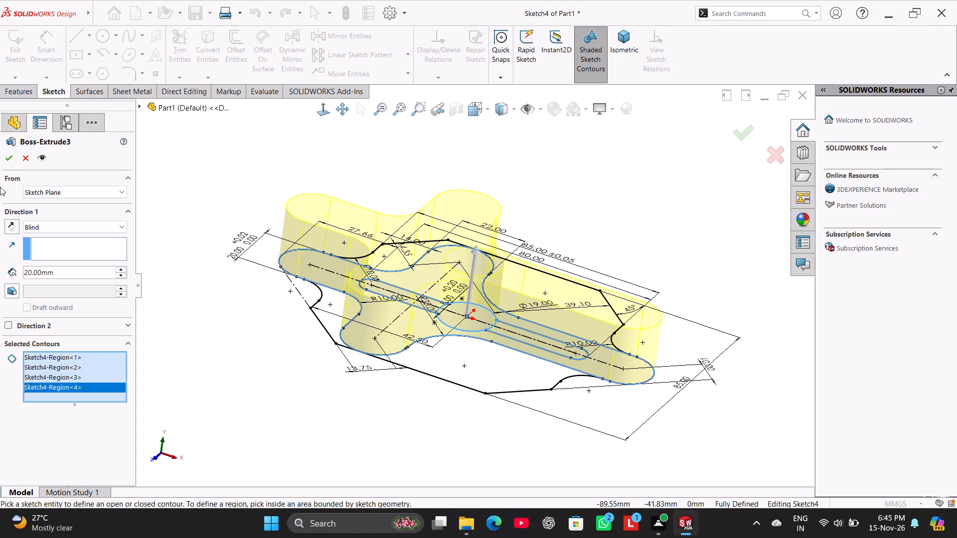
left_click(7, 160)
left_click(238, 282)
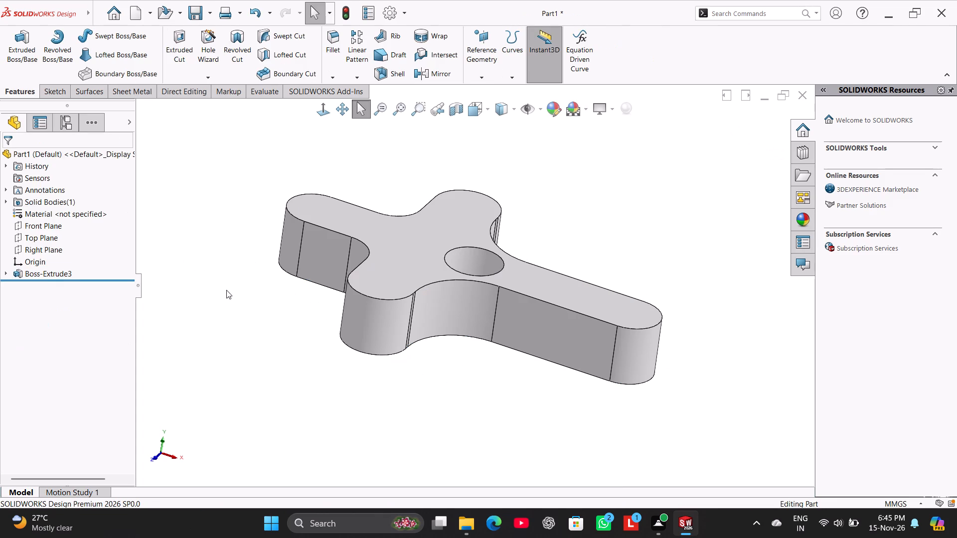
Edit the boss extrusion again and remove the duplicate central circle region from its contours, filling the round hole.
right_click(43, 274)
left_click(56, 248)
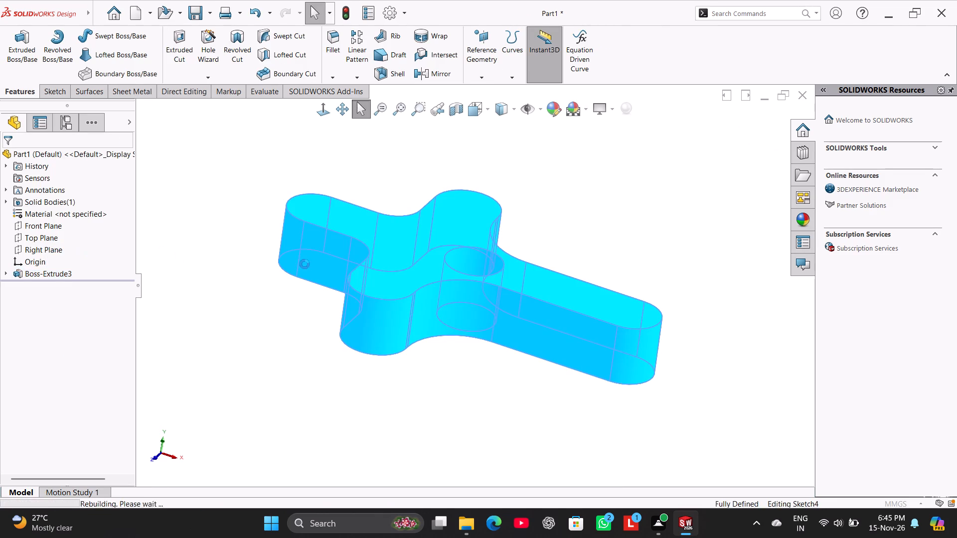
left_click(95, 400)
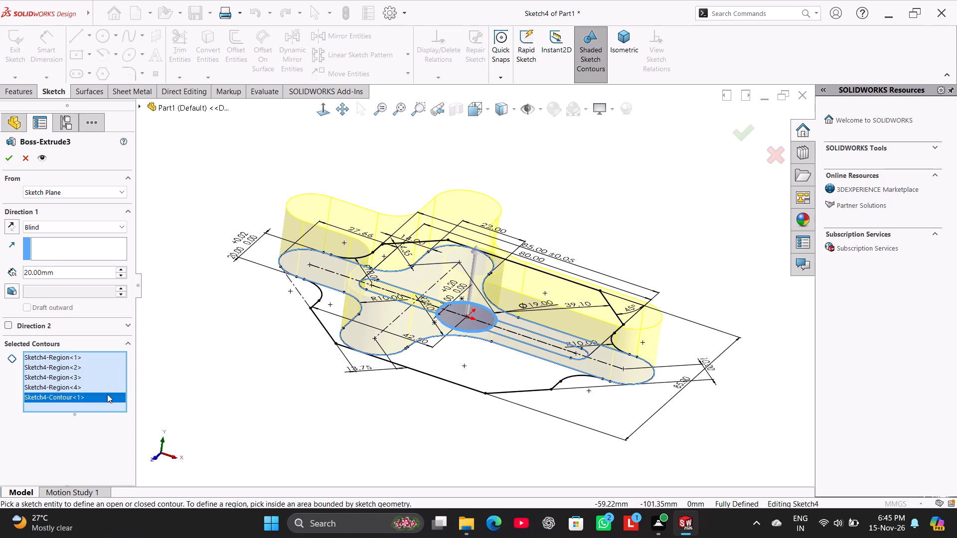
left_click(476, 326)
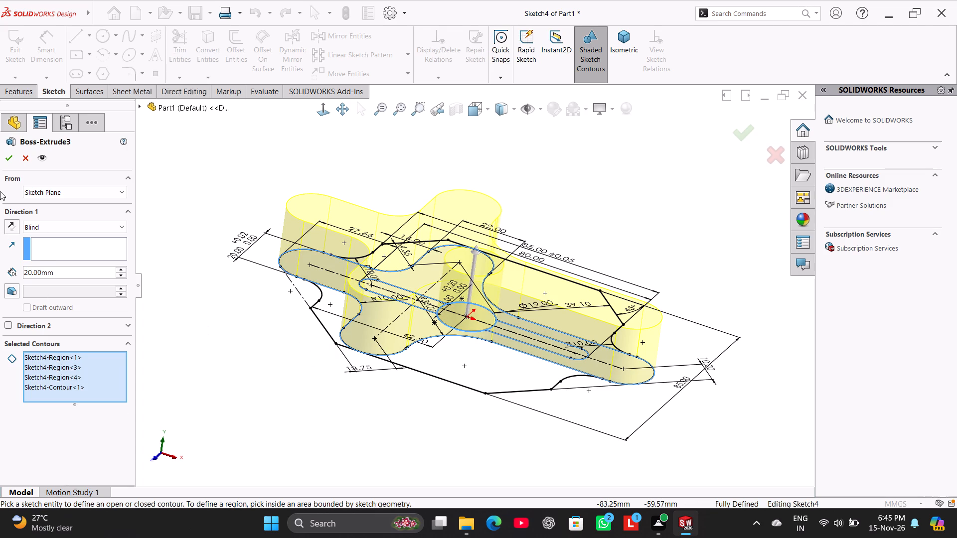
left_click(8, 163)
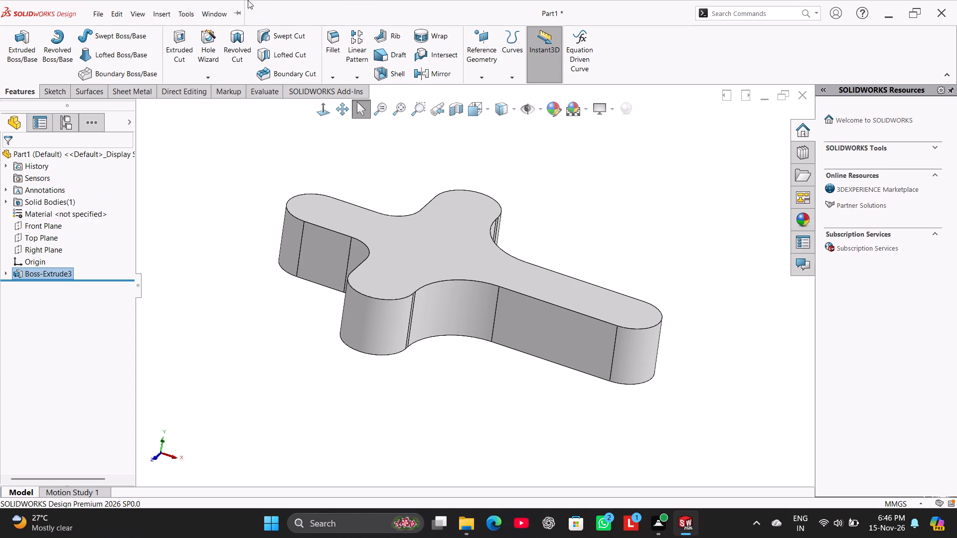
left_click(223, 242)
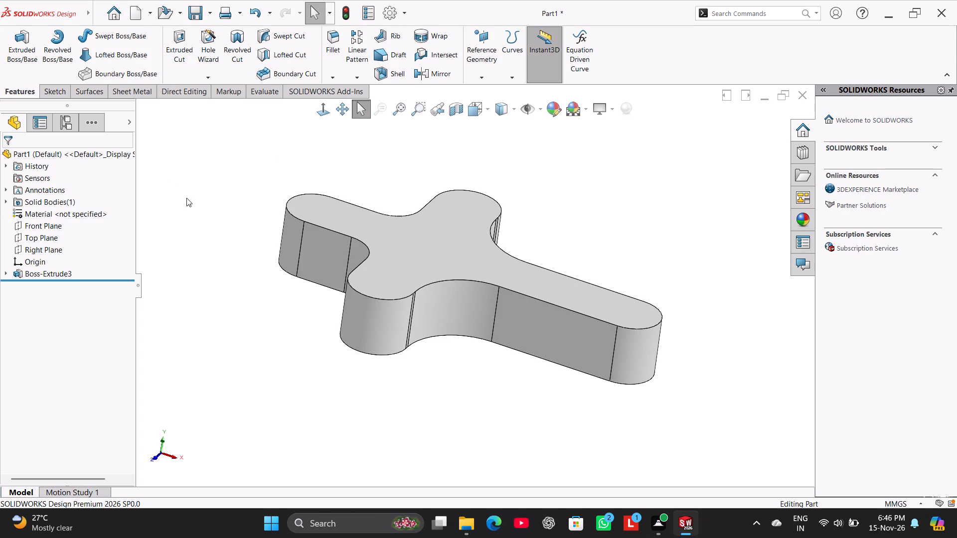
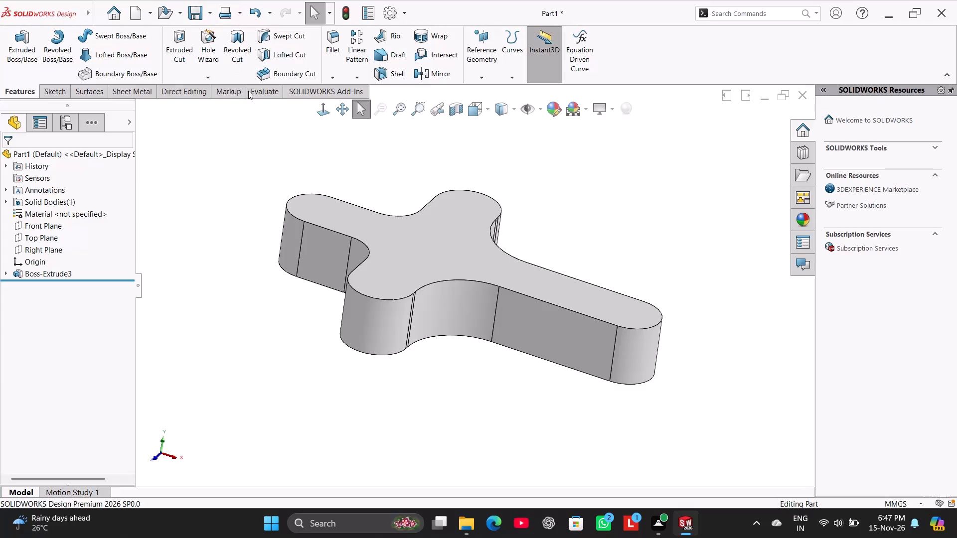
Apply a section view through the part at the Front Plane with 0.00 mm offset and view the cut face straight on.
left_click(458, 114)
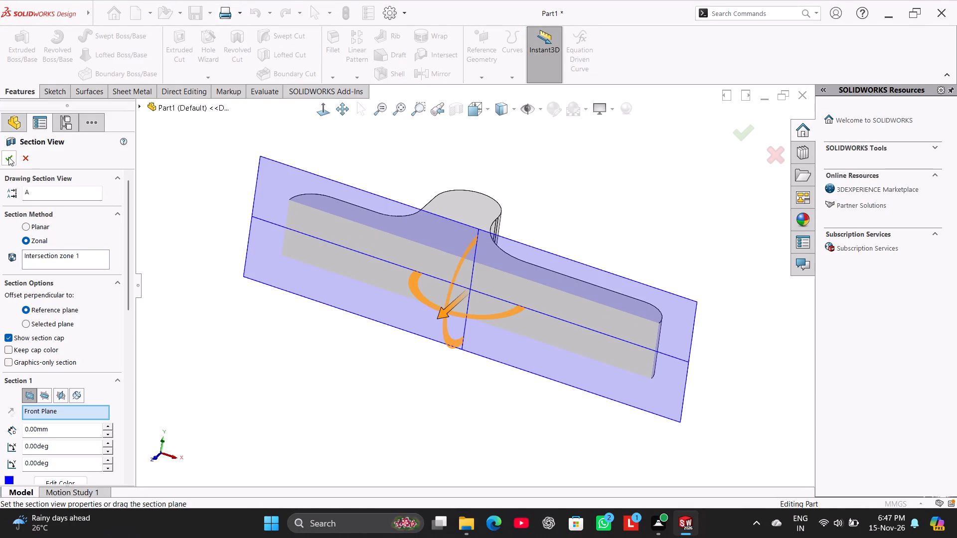
left_click(8, 157)
left_click(326, 118)
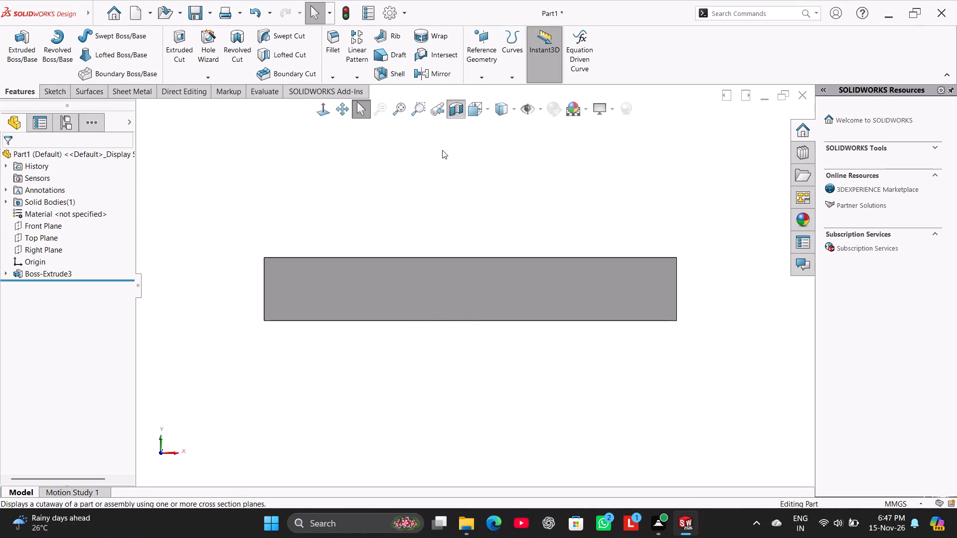
left_click(462, 183)
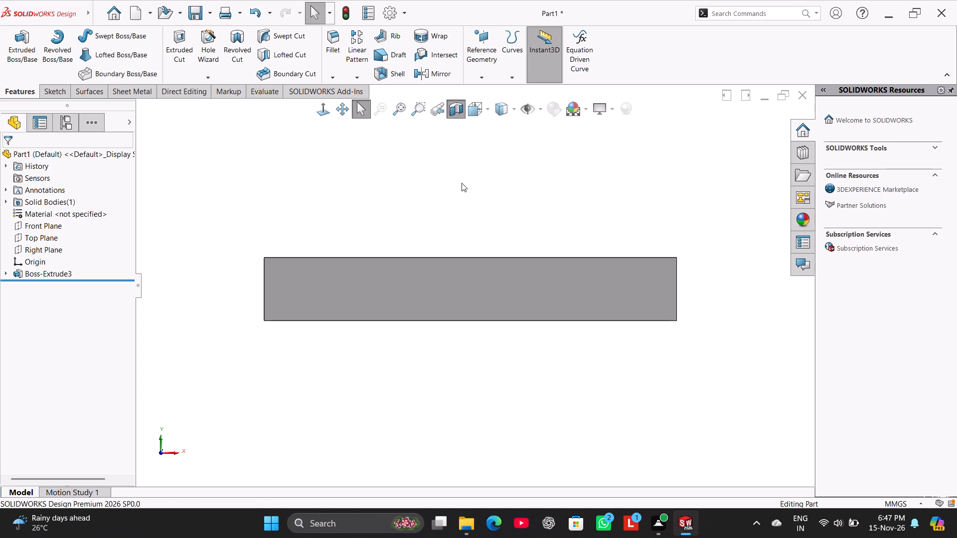
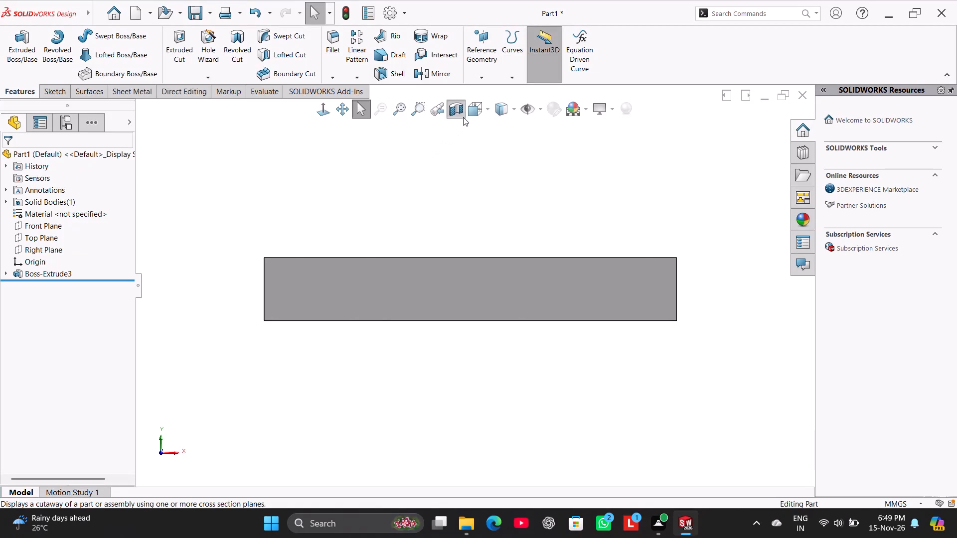
Turn off the section view and return the part to an isometric view.
left_click(463, 115)
right_click_drag(420, 242, 491, 194)
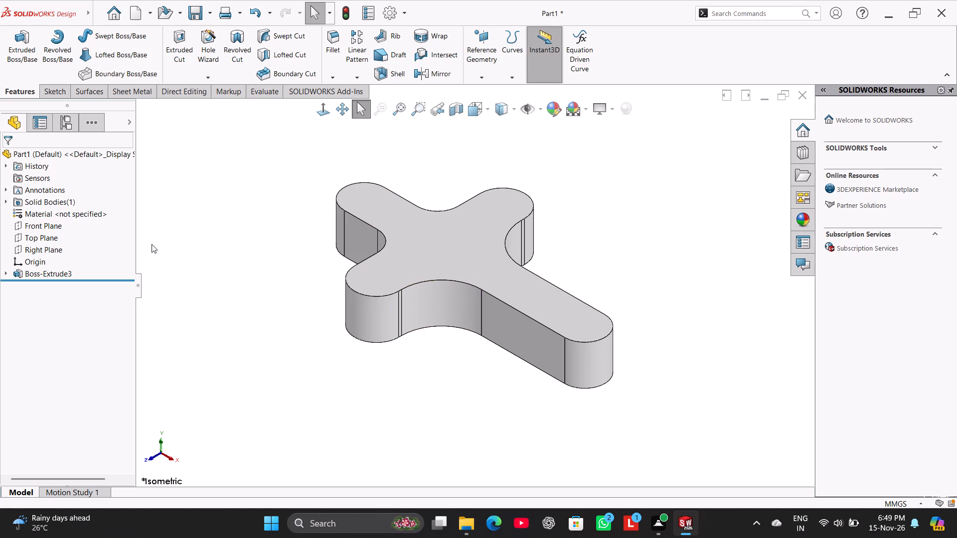
Start an Extruded Boss/Base from Sketch4 with only the four outer regions between the cross's arms as contours.
right_click(49, 275)
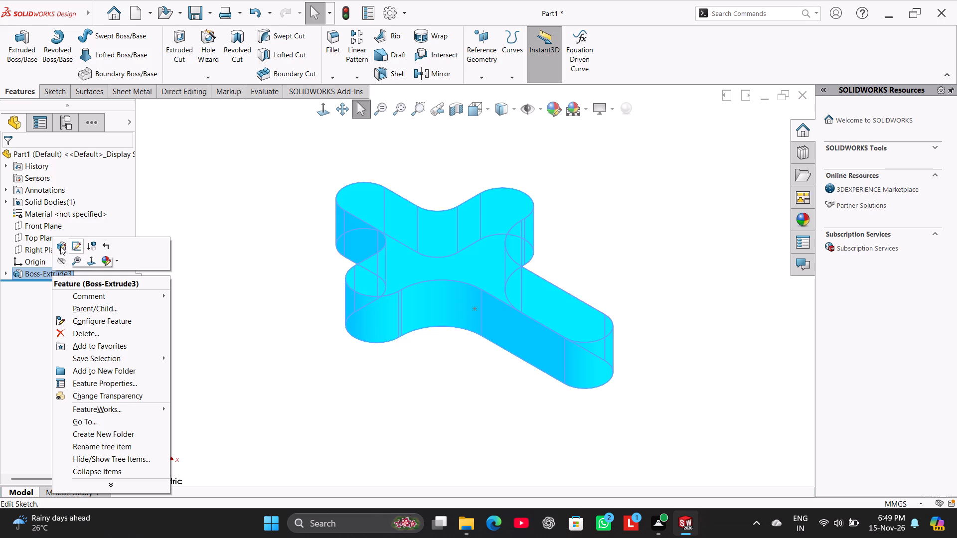
left_click(6, 273)
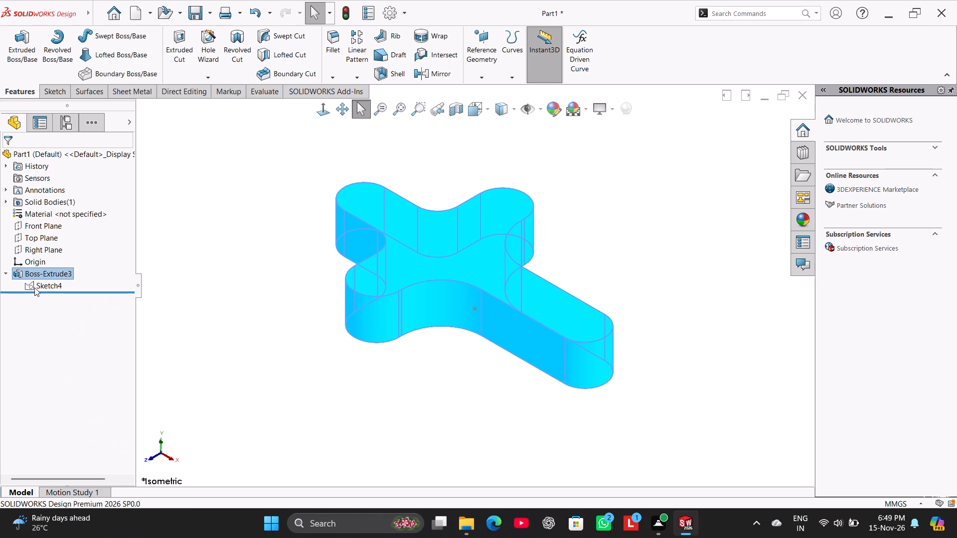
left_click(34, 287)
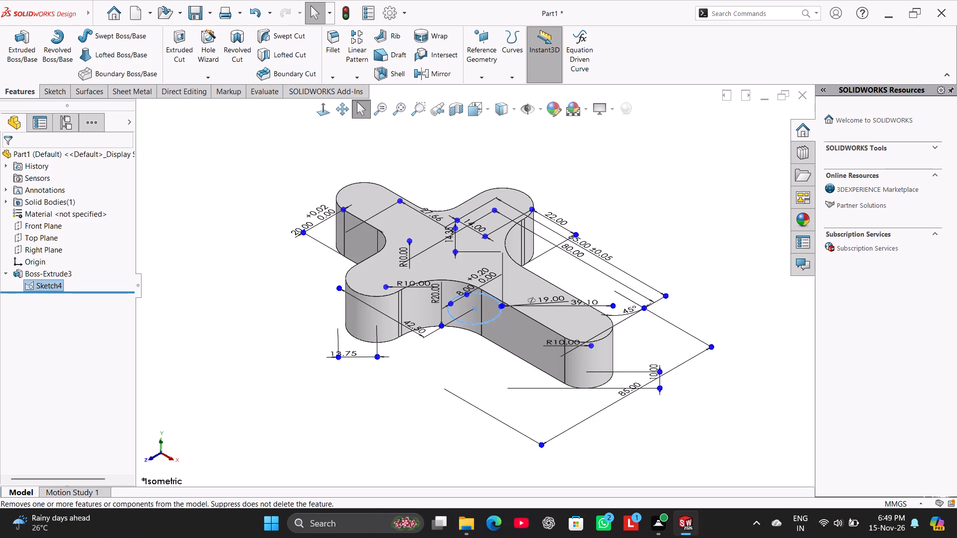
left_click(54, 94)
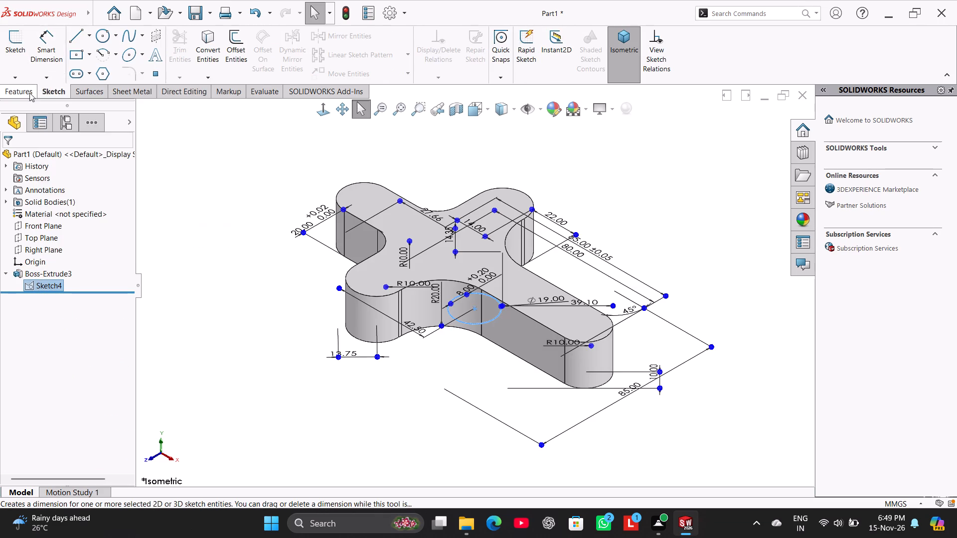
left_click(24, 96)
left_click(26, 60)
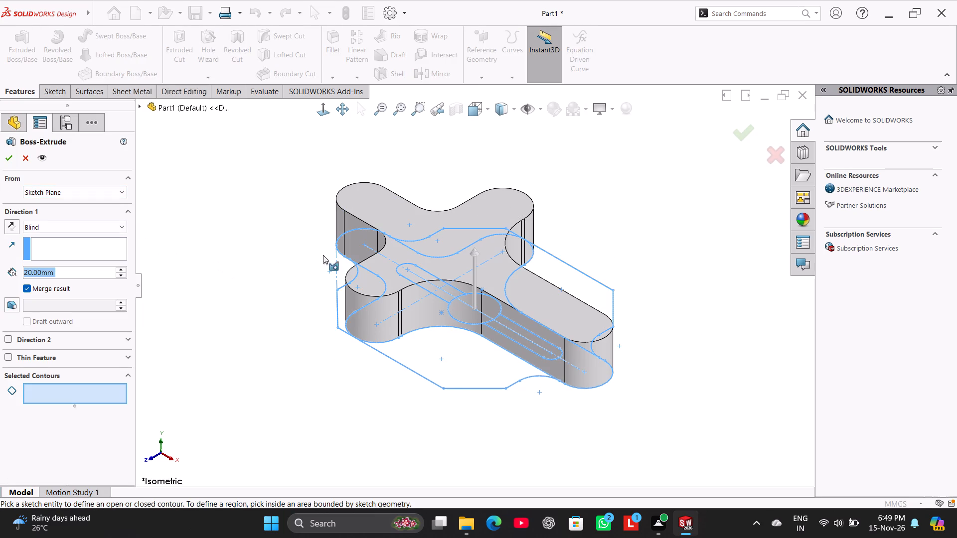
left_click(352, 251)
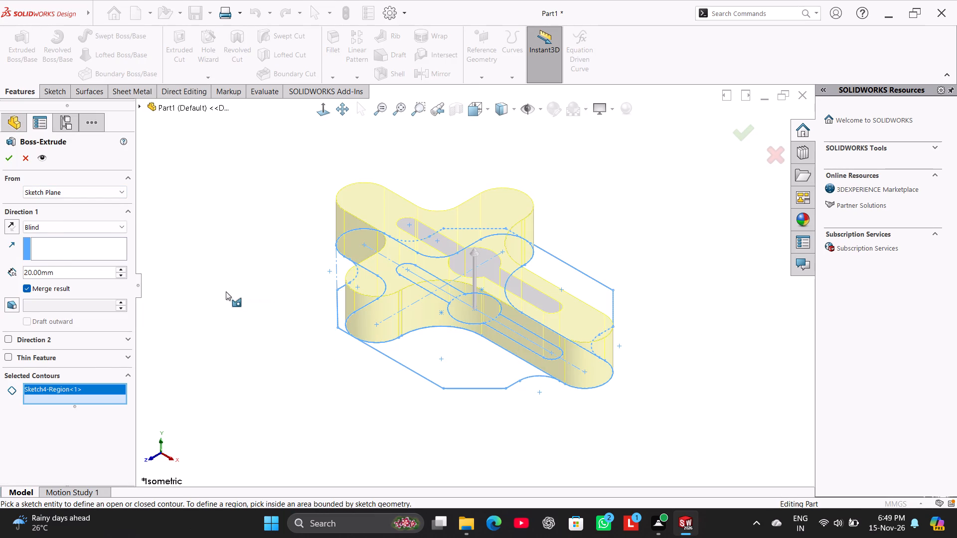
right_click(100, 391)
left_click(120, 397)
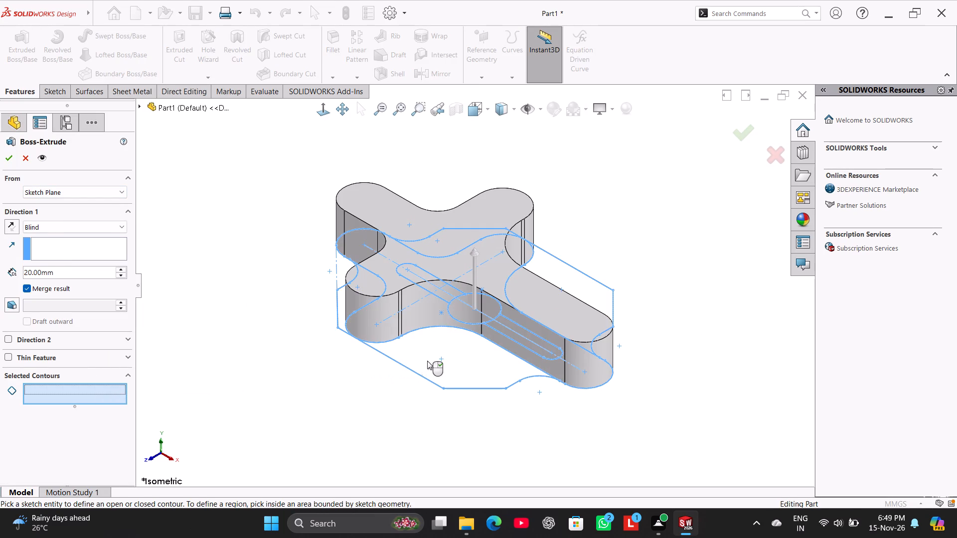
left_click(427, 361)
left_click(341, 310)
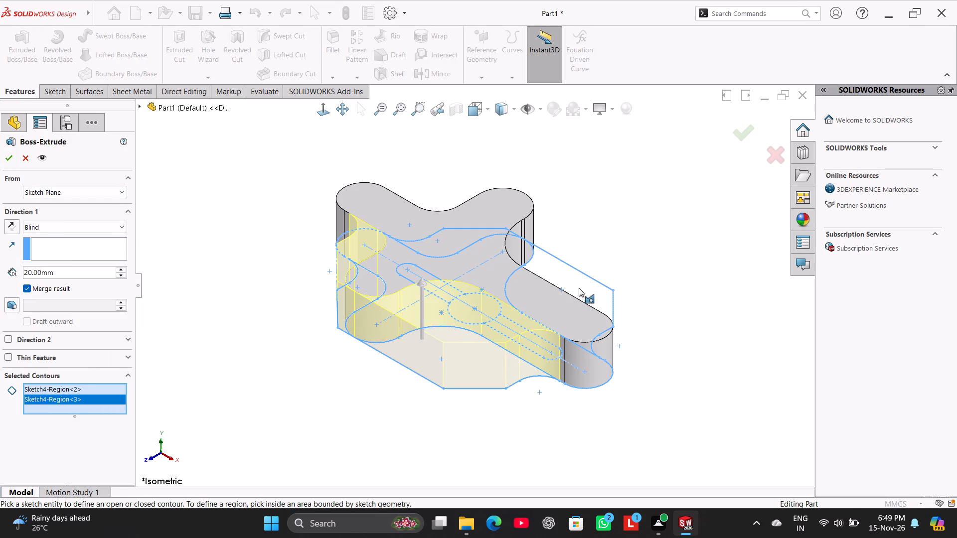
left_click(579, 287)
middle_click_drag(454, 191, 464, 289)
left_click(428, 171)
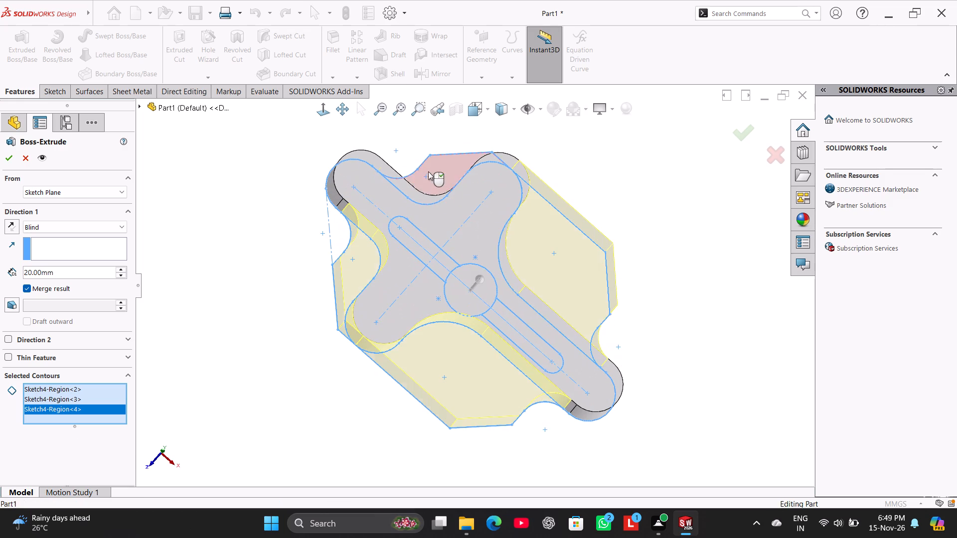
Start the new extrusion from a 10 mm offset, flipped to the side of the sketch plane away from the cross.
middle_click_drag(283, 291, 325, 214)
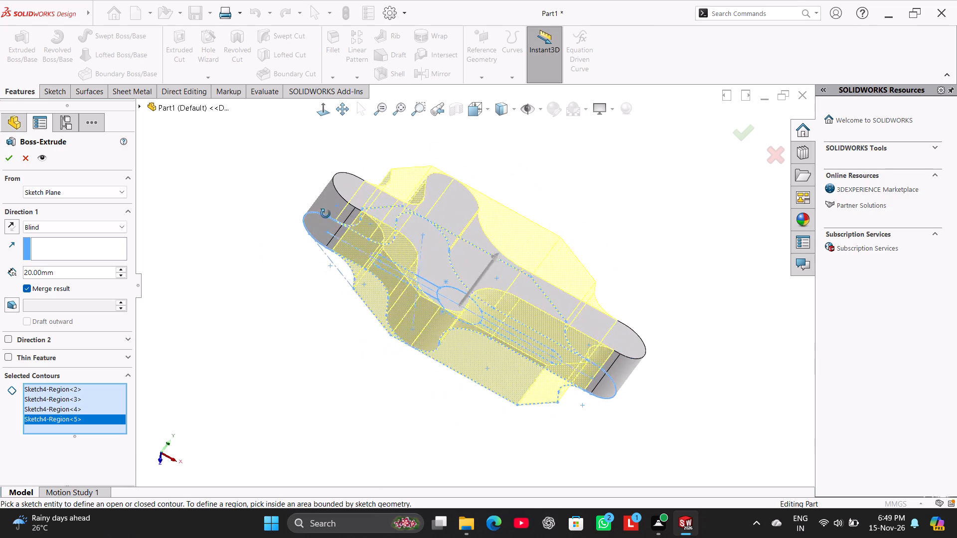
middle_click_drag(325, 214, 288, 194)
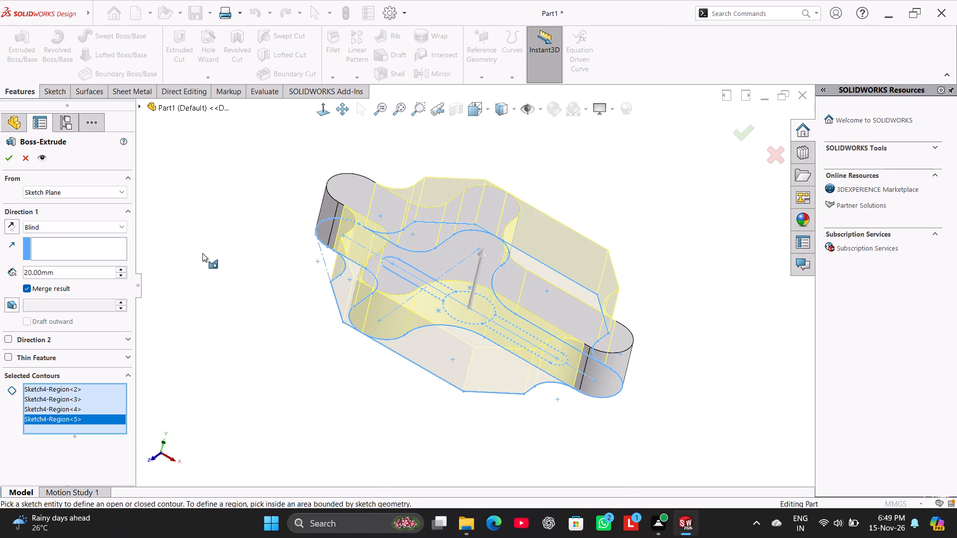
middle_click_drag(266, 322, 316, 196)
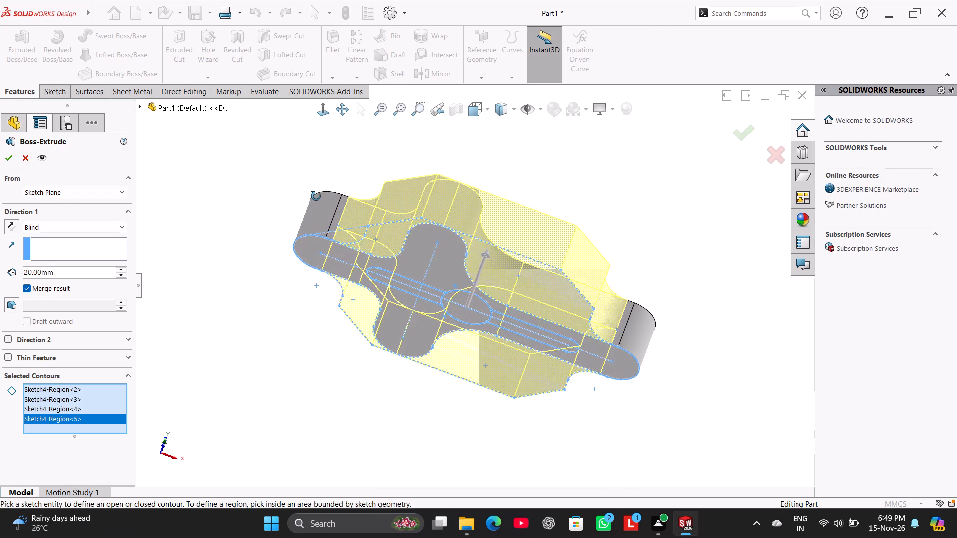
middle_click_drag(316, 196, 253, 259)
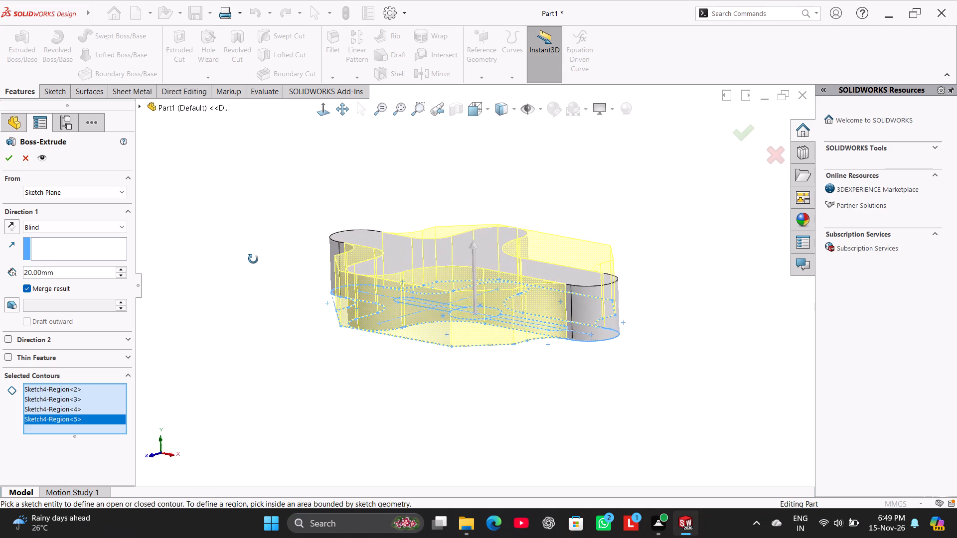
middle_click_drag(253, 259, 258, 282)
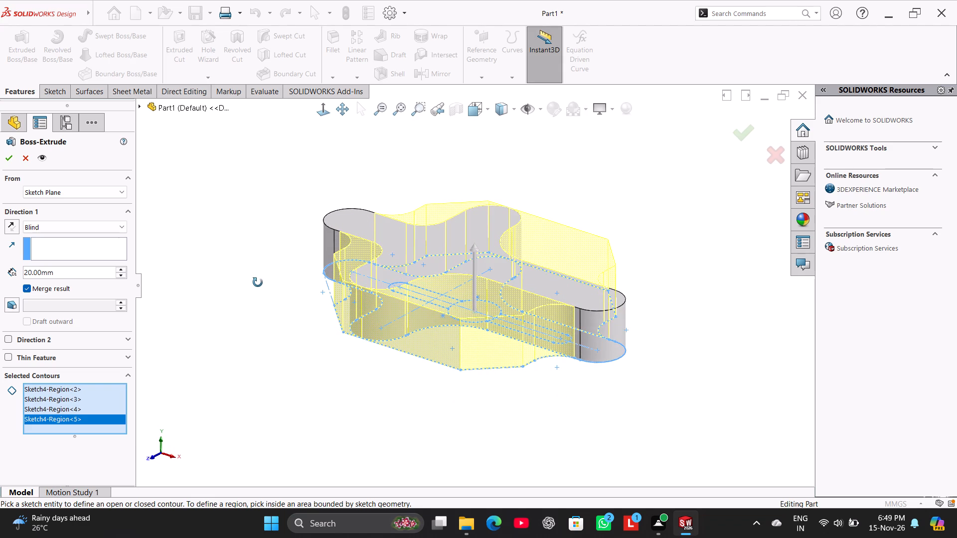
middle_click_drag(258, 282, 263, 277)
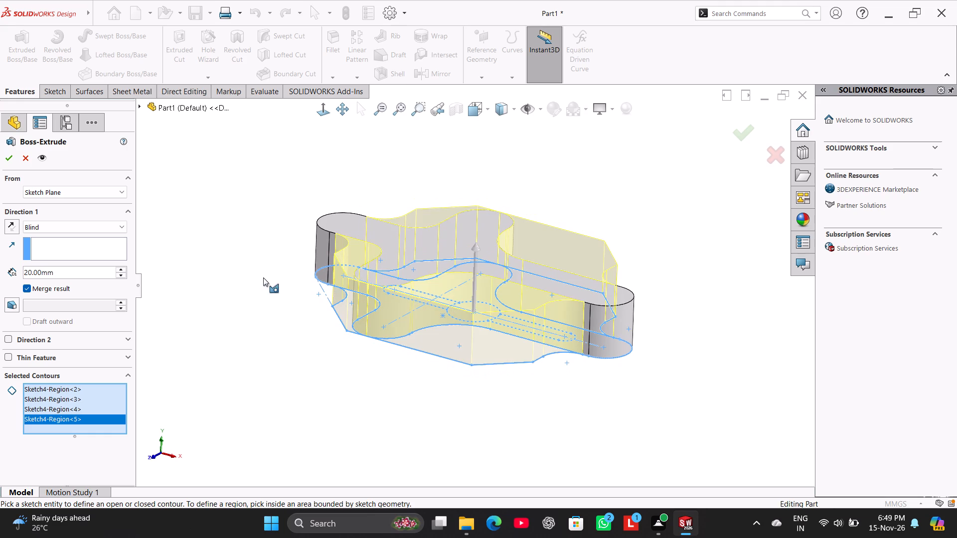
left_click(37, 191)
left_click(64, 227)
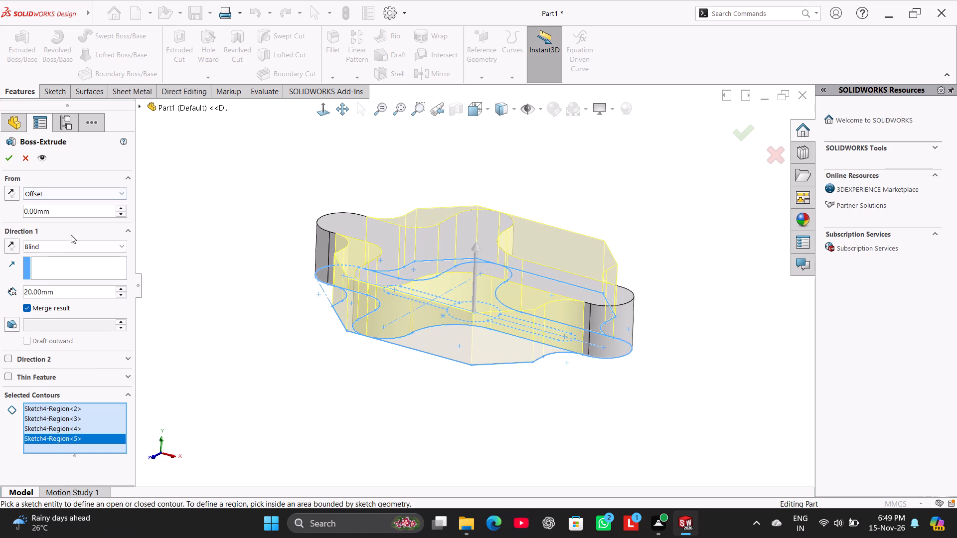
left_click(9, 195)
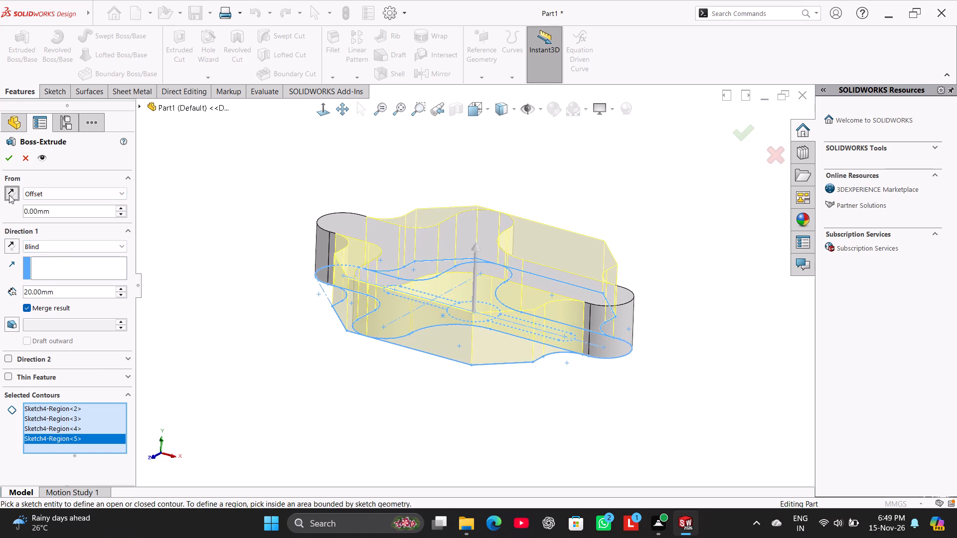
left_click(9, 195)
double_click(54, 214)
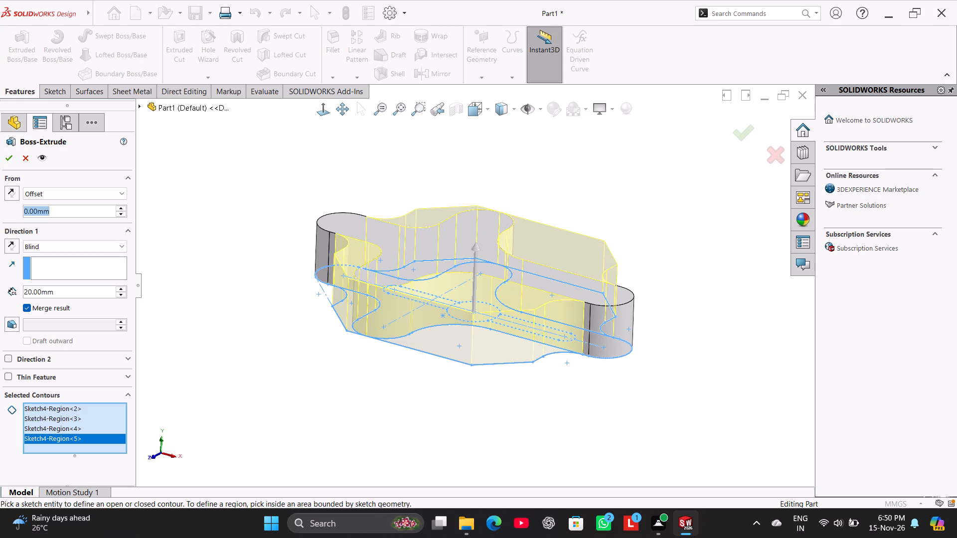
type("10")
key("Return")
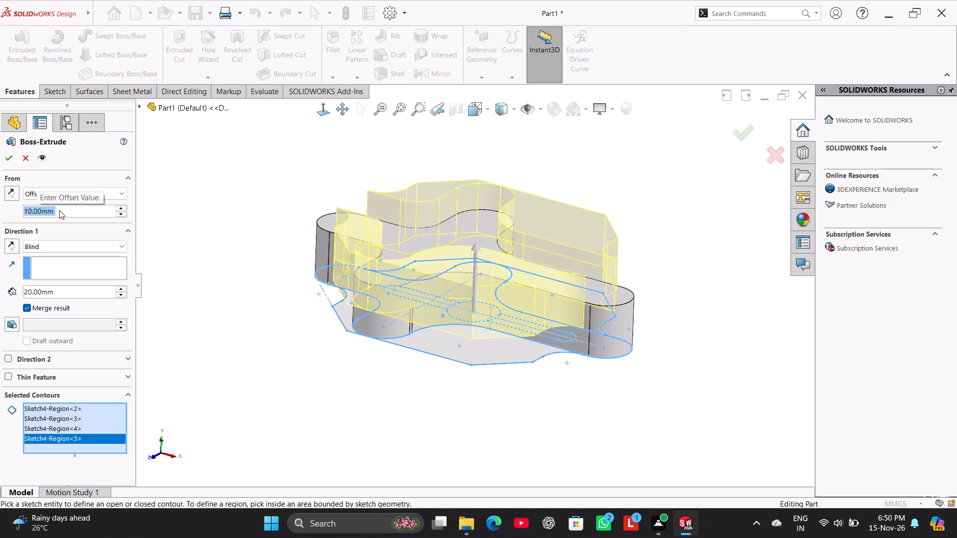
left_click(9, 195)
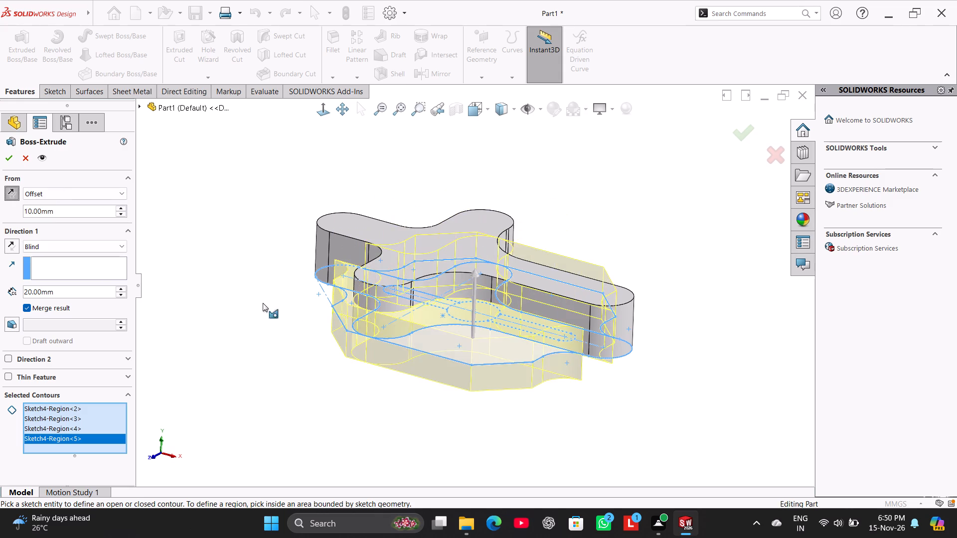
Reverse the extrusion direction away from the cross and create the 20 mm blind boss.
middle_click_drag(288, 310, 315, 279)
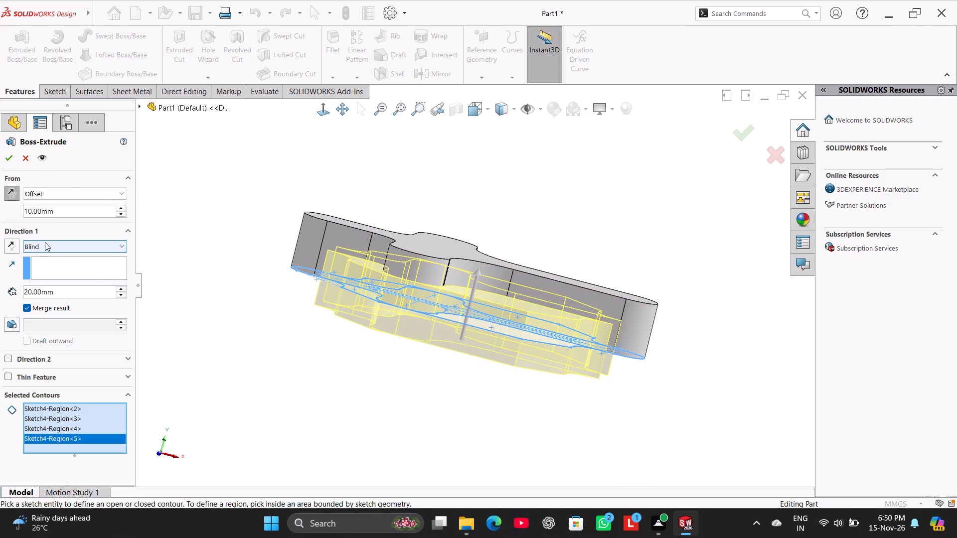
left_click(12, 243)
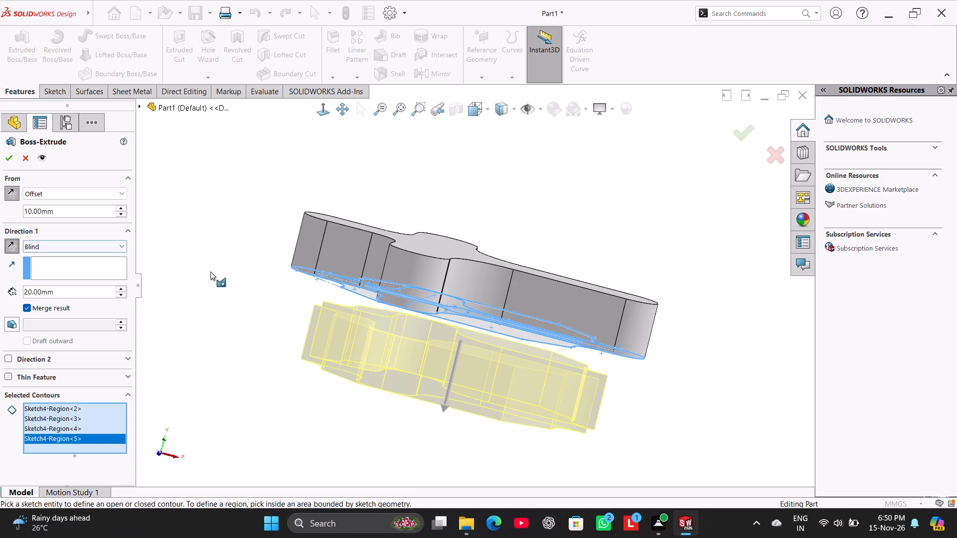
middle_click_drag(217, 278, 208, 279)
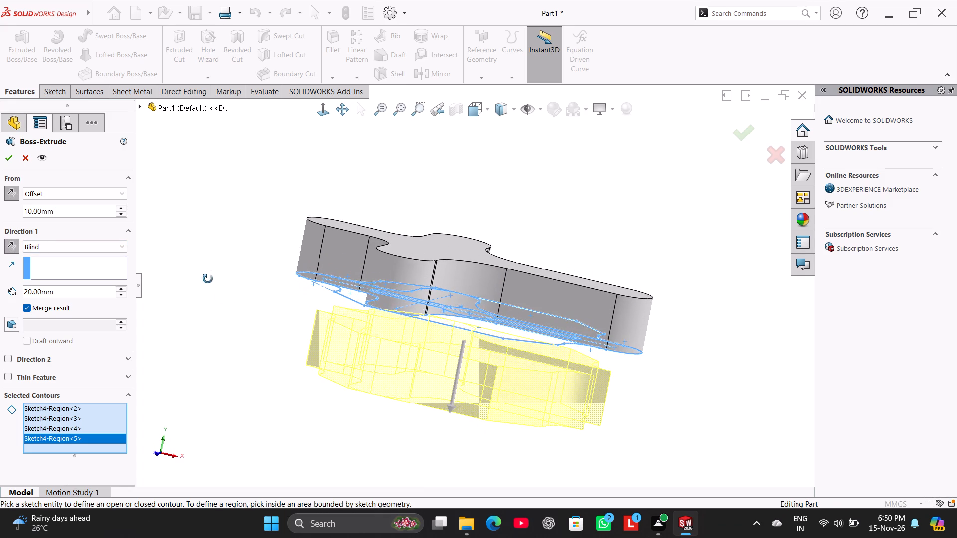
middle_click_drag(208, 279, 208, 280)
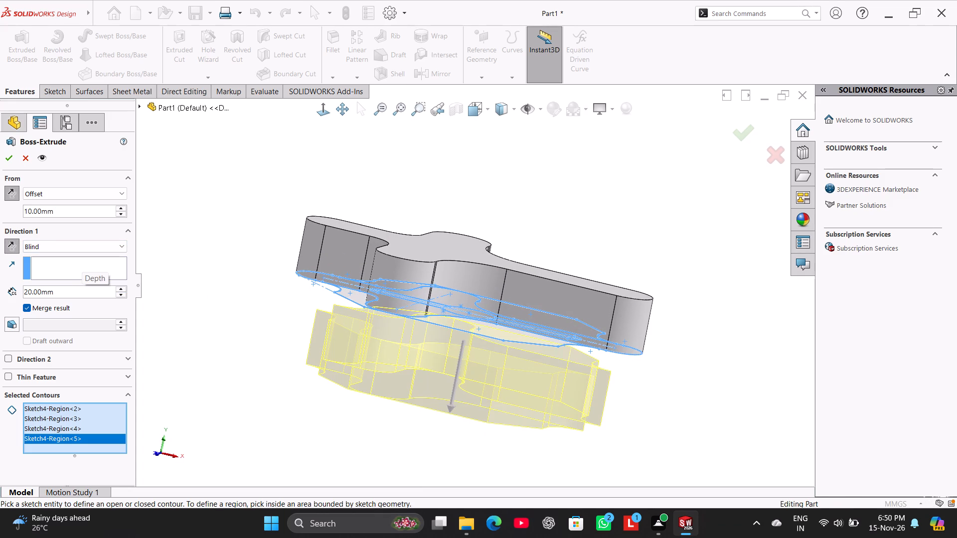
left_click(12, 162)
left_click(166, 218)
Edit the cross-shaped extrusion, Boss-Extrude3, to reverse its Direction 1 toward the outer bodies.
middle_click_drag(211, 246, 234, 313)
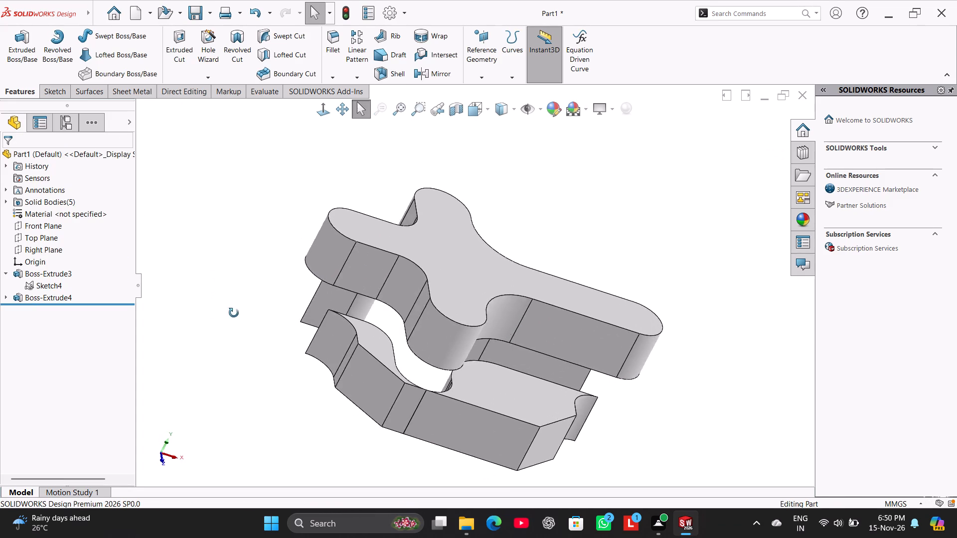
middle_click_drag(234, 313, 201, 284)
left_click(9, 273)
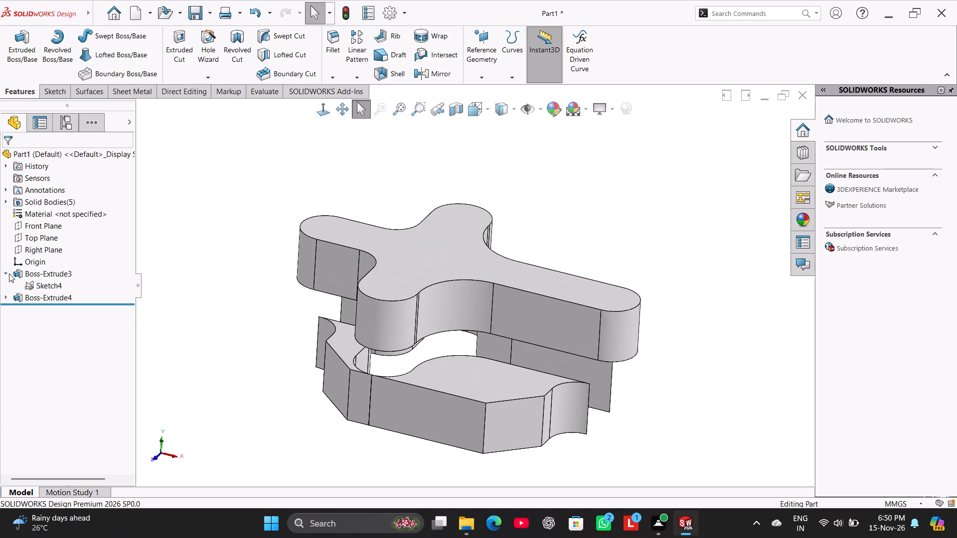
right_click(30, 269)
left_click(43, 245)
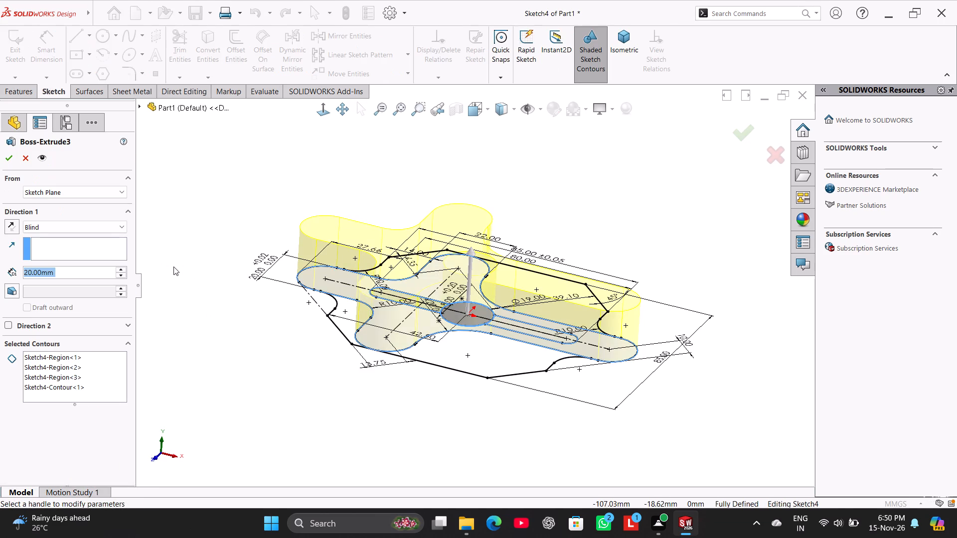
left_click(10, 225)
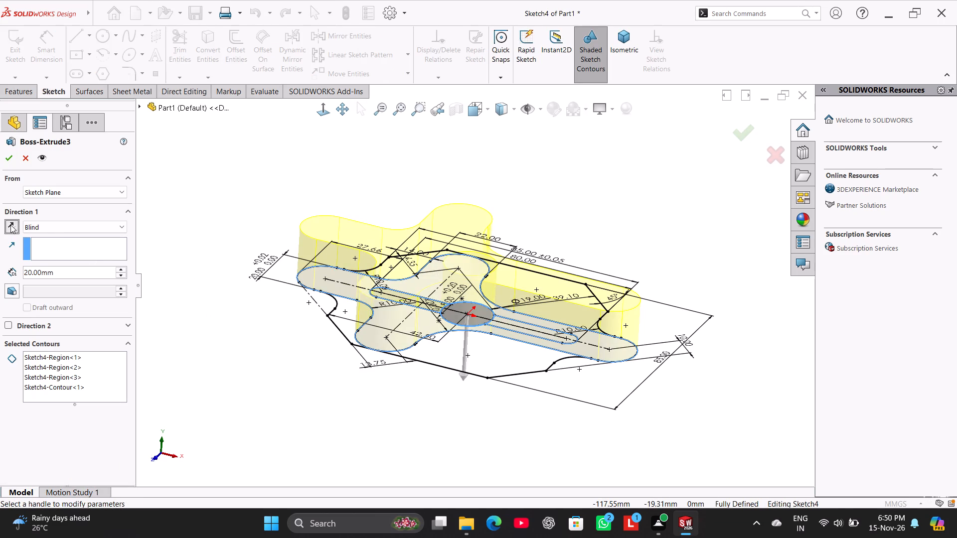
left_click(7, 156)
left_click(194, 191)
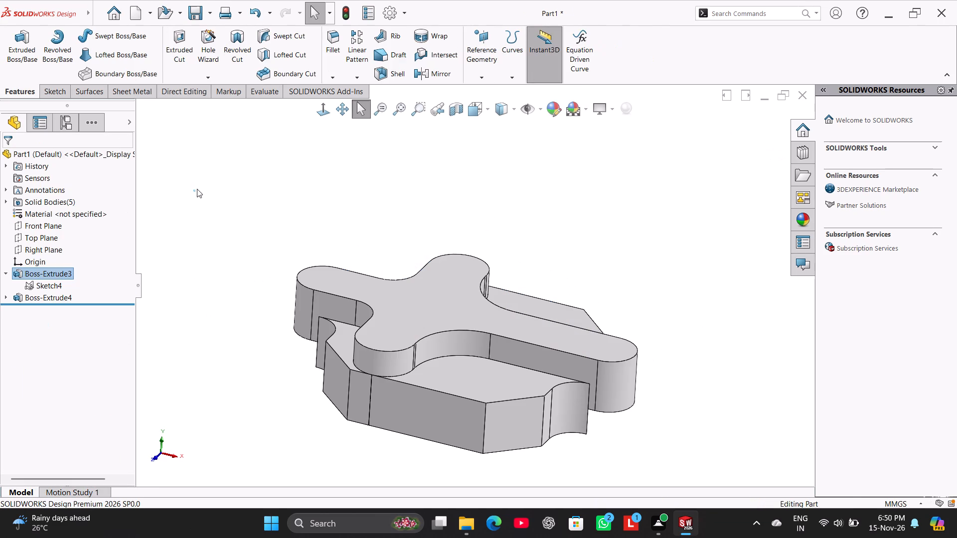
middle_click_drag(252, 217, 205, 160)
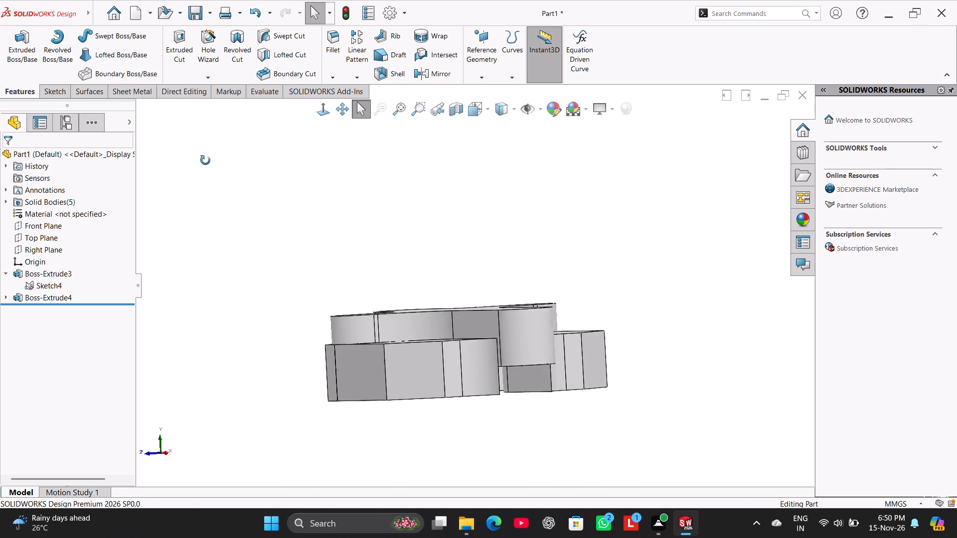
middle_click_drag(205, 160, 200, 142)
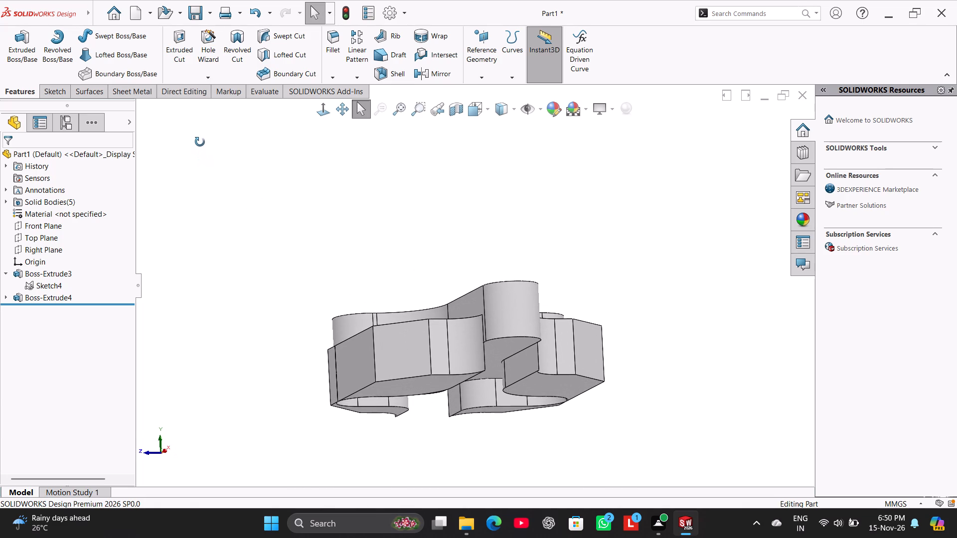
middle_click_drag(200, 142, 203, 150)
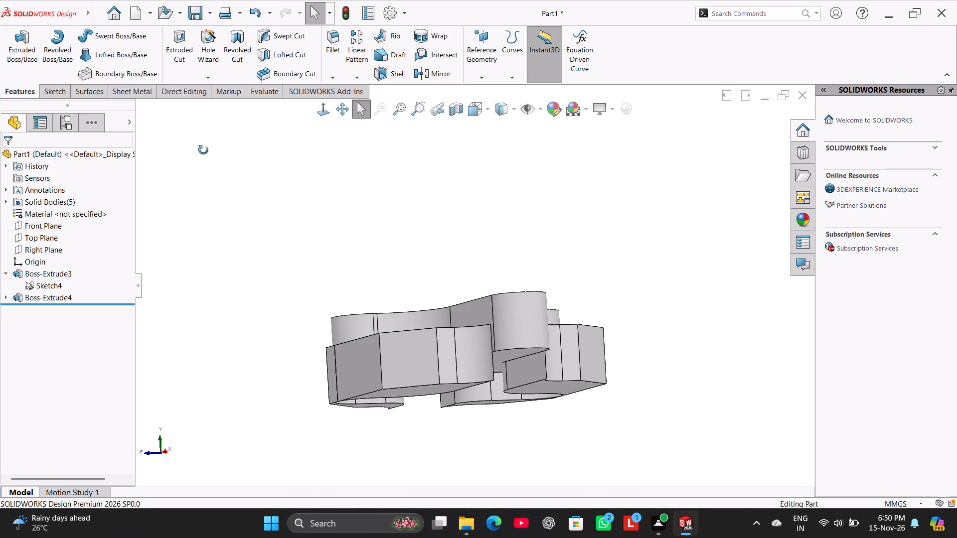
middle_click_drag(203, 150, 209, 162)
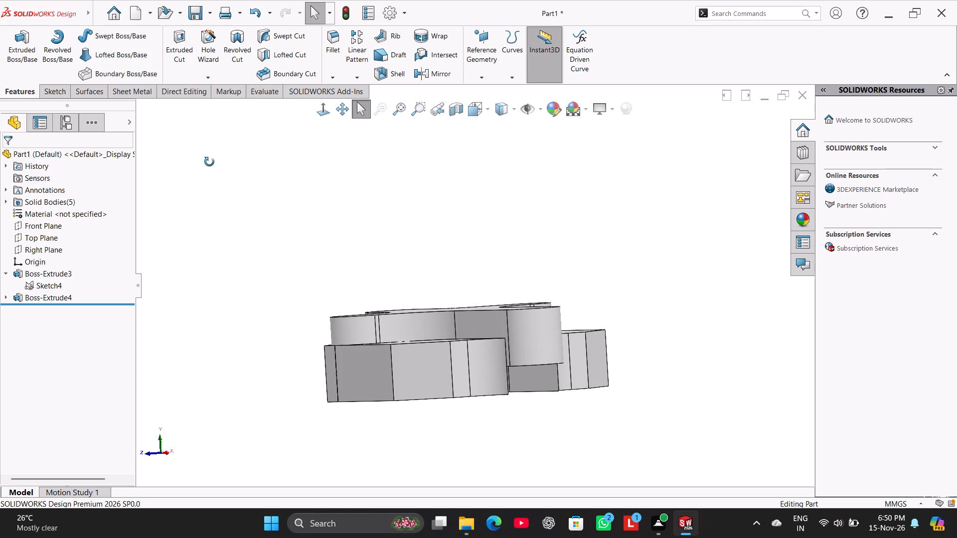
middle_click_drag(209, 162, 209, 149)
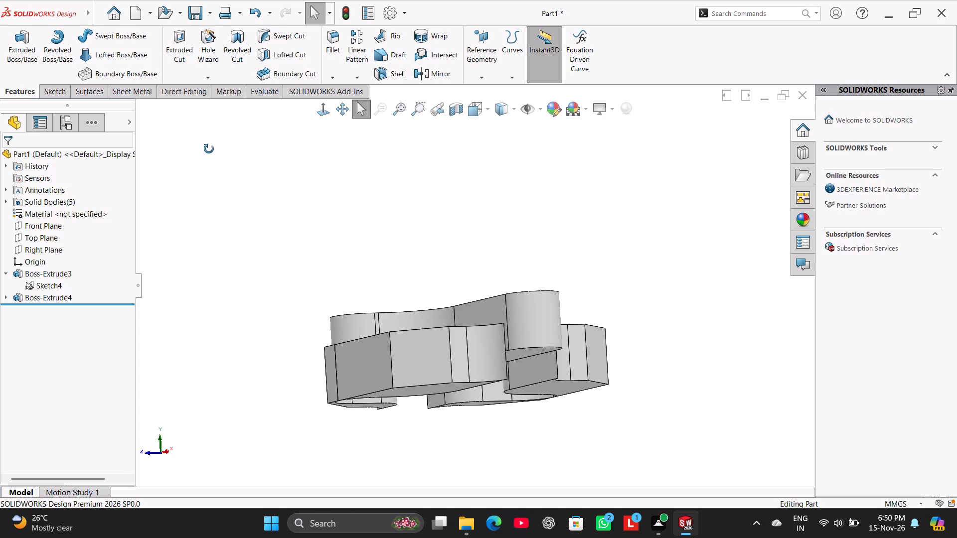
Edit the extrusion of the four outer regions, Boss-Extrude4, to a 10 mm blind depth.
middle_click_drag(209, 149, 225, 179)
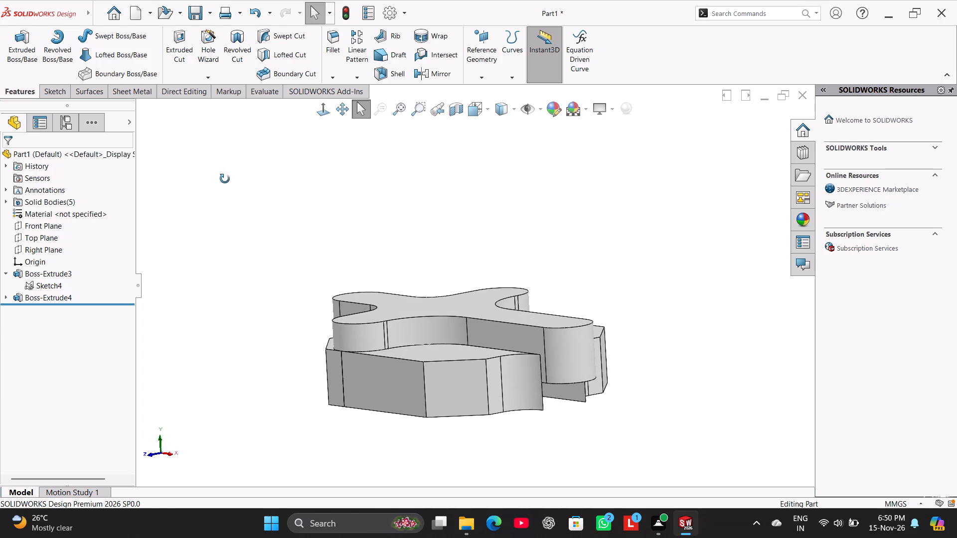
middle_click_drag(225, 179, 294, 178)
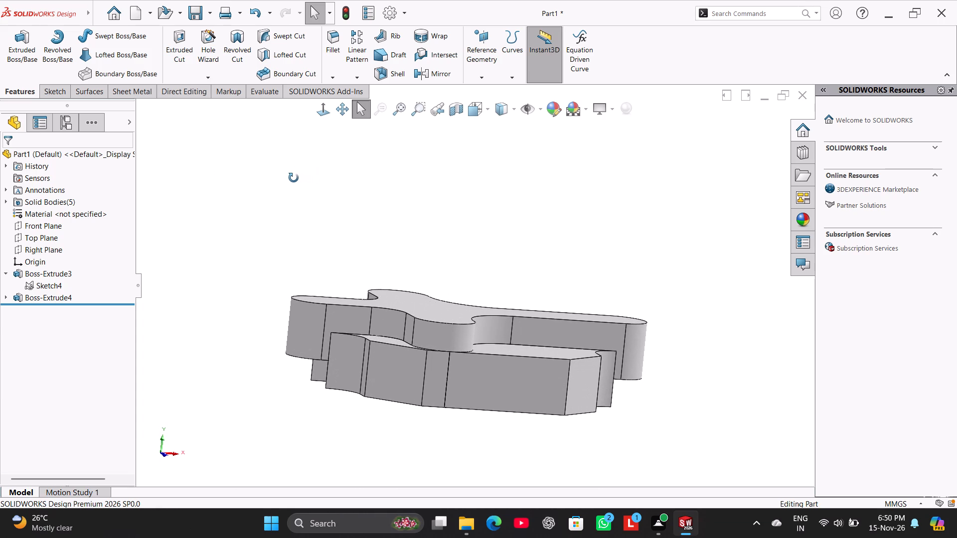
middle_click_drag(294, 178, 282, 97)
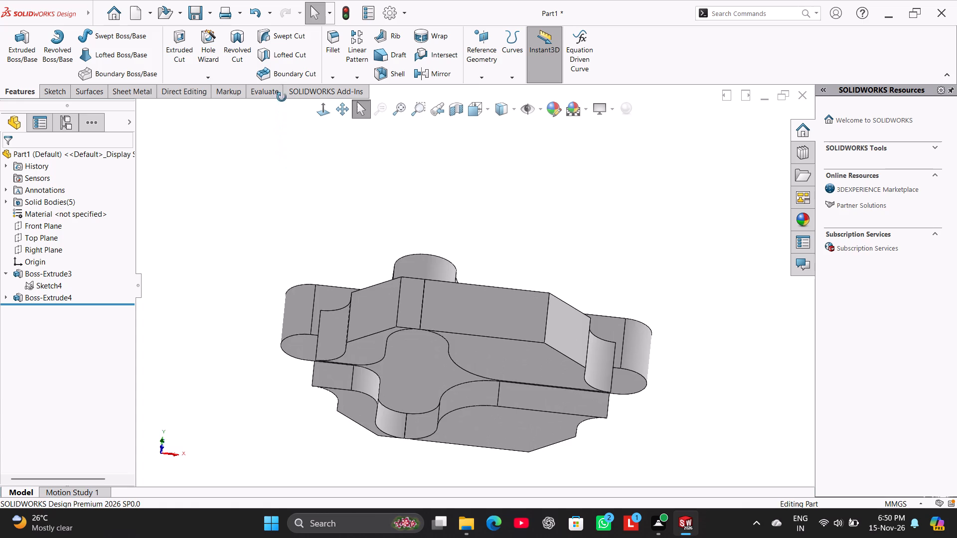
middle_click_drag(282, 97, 268, 167)
right_click(60, 298)
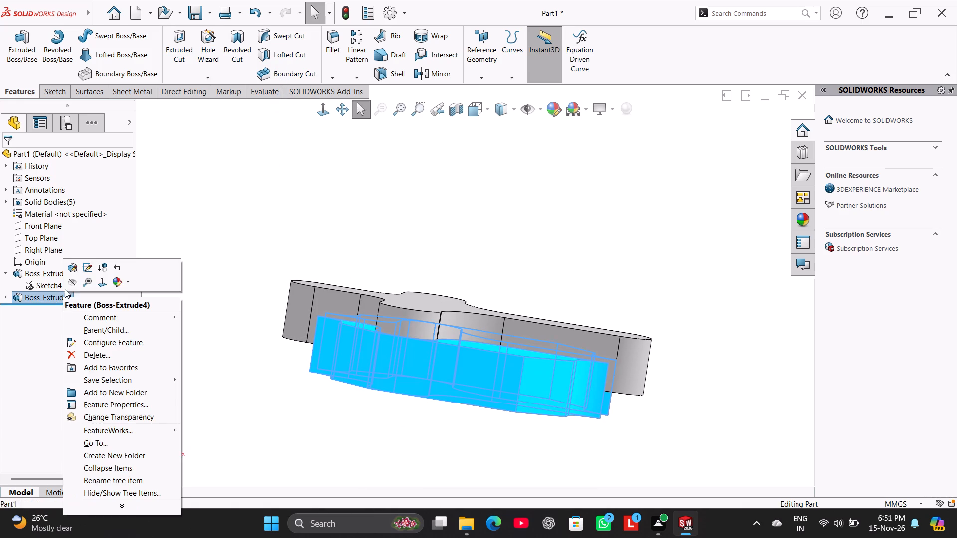
left_click(73, 266)
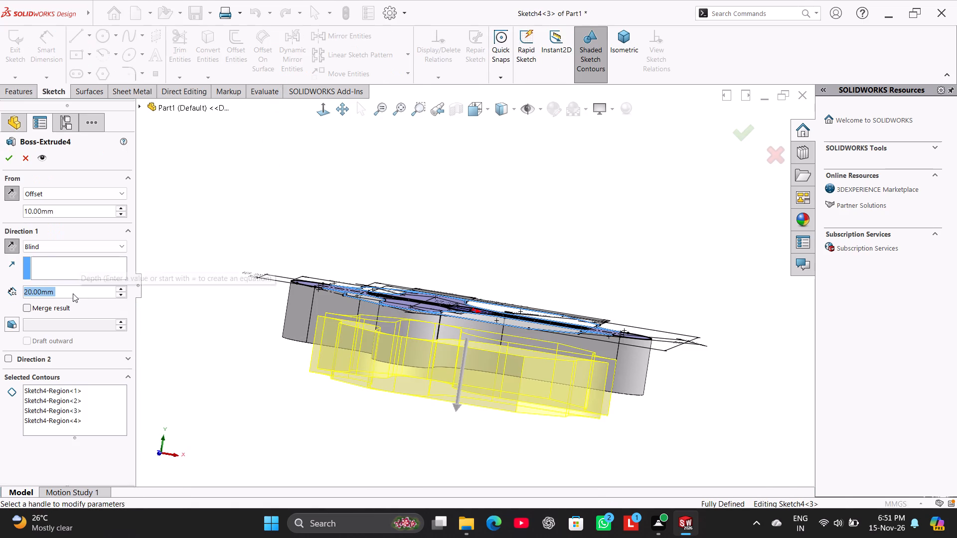
type("10")
key("Return")
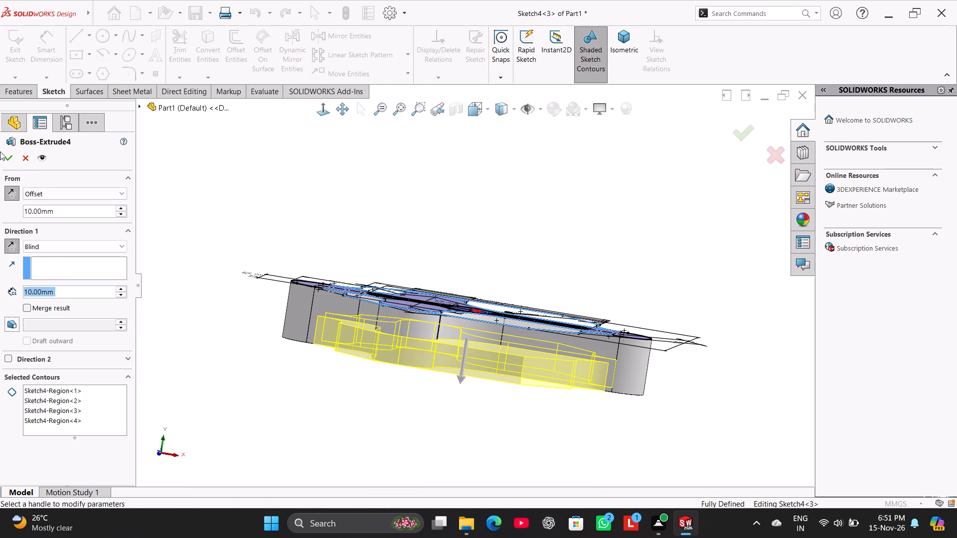
left_click(4, 161)
Examine the stepped part from above and below, and check the extrusion settings of the cross, Boss-Extrude3.
right_click_drag(231, 234, 359, 199)
right_click_drag(282, 381, 478, 234)
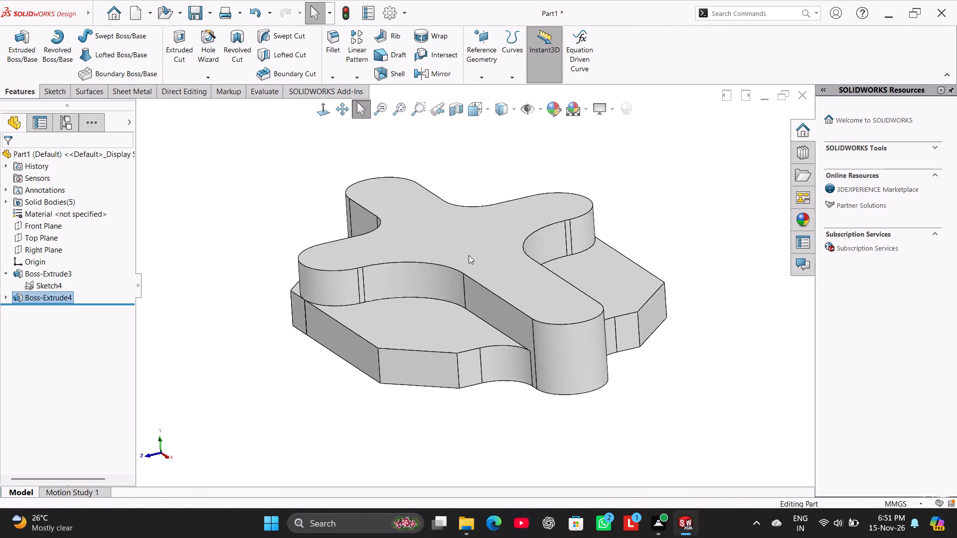
left_click(227, 308)
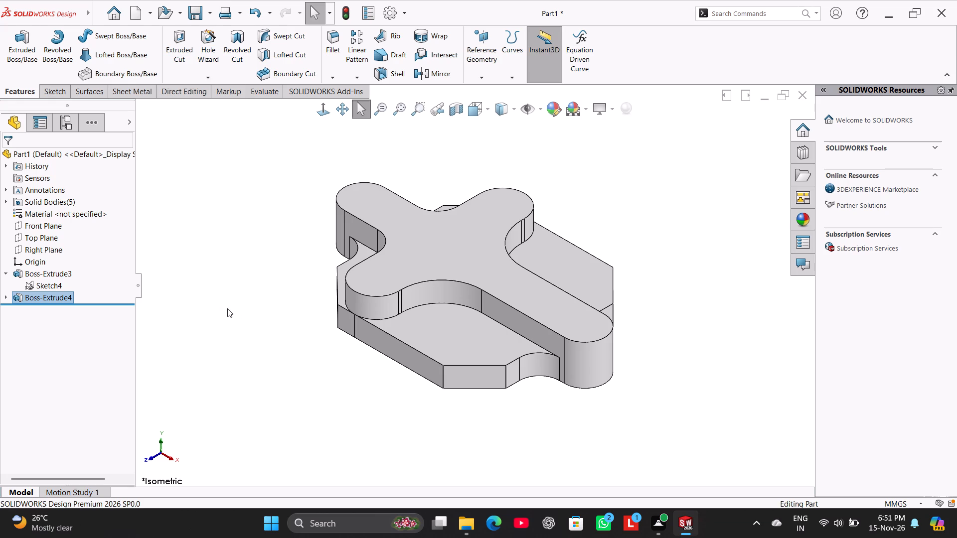
middle_click_drag(267, 366, 313, 371)
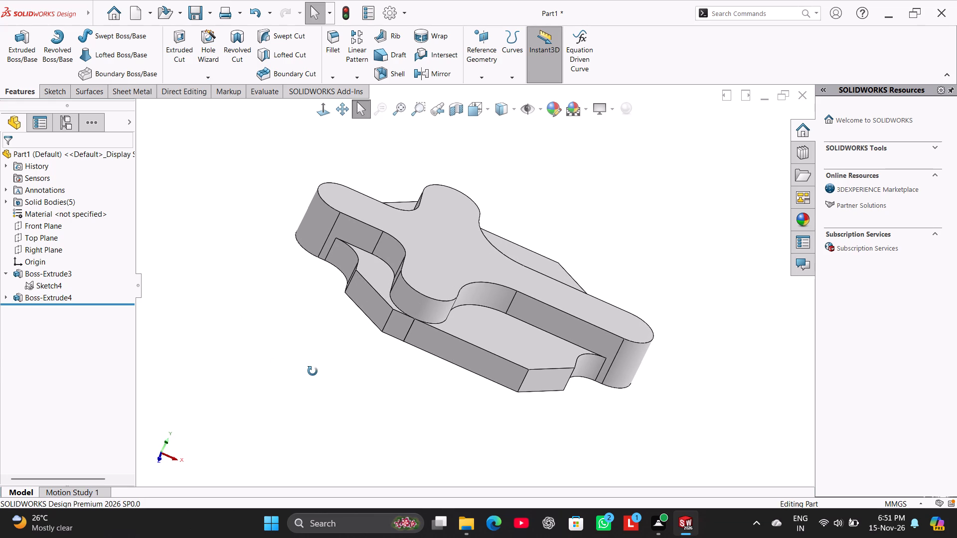
middle_click_drag(313, 371, 299, 383)
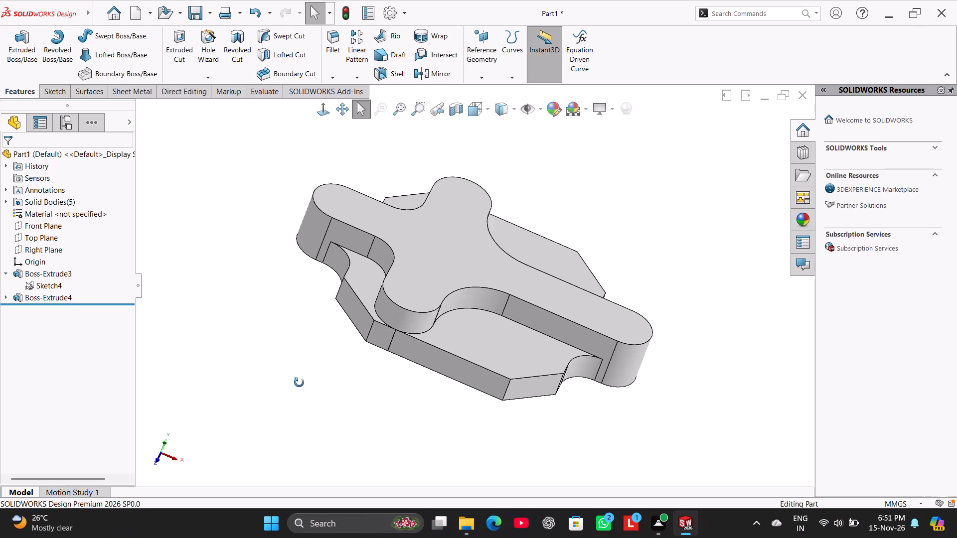
middle_click_drag(299, 383, 312, 135)
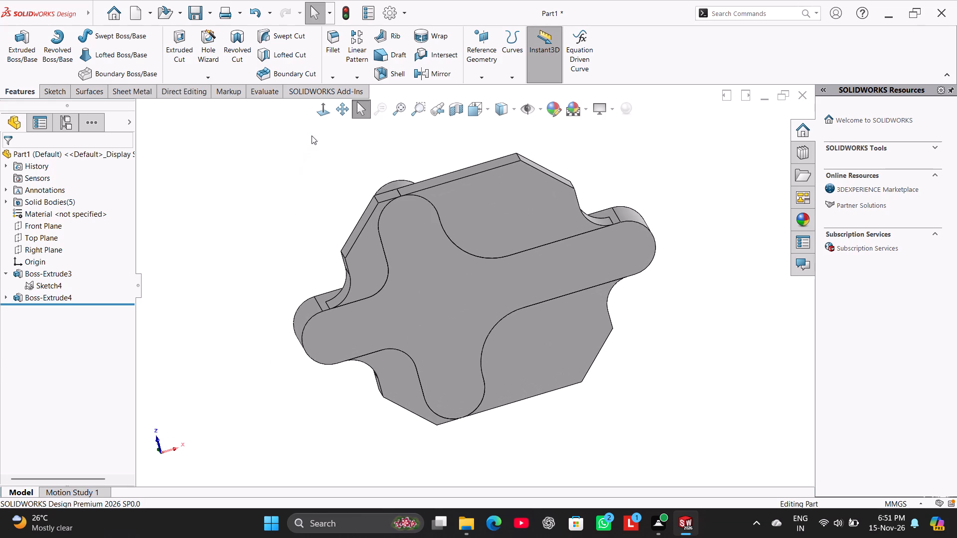
middle_click_drag(253, 261, 285, 344)
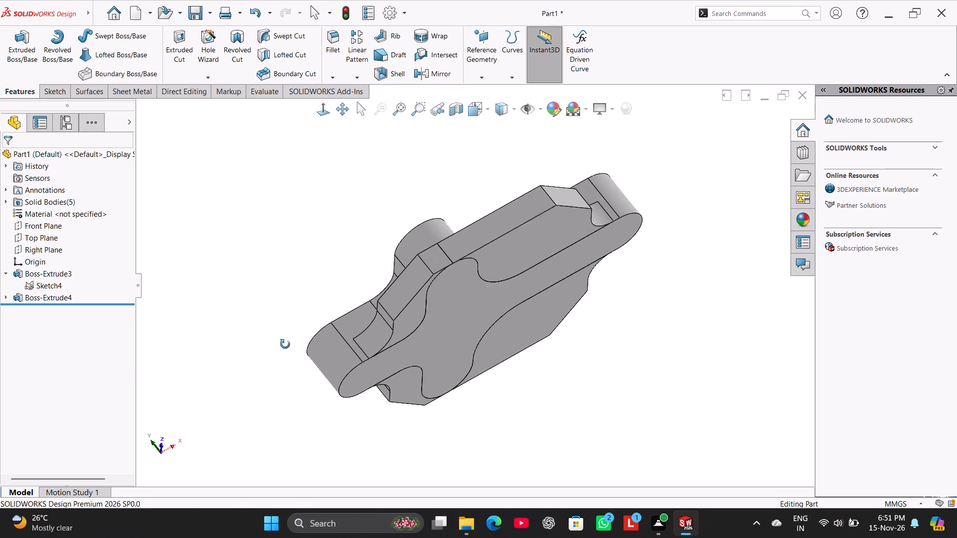
middle_click_drag(285, 344, 277, 365)
right_click(61, 275)
left_click(76, 247)
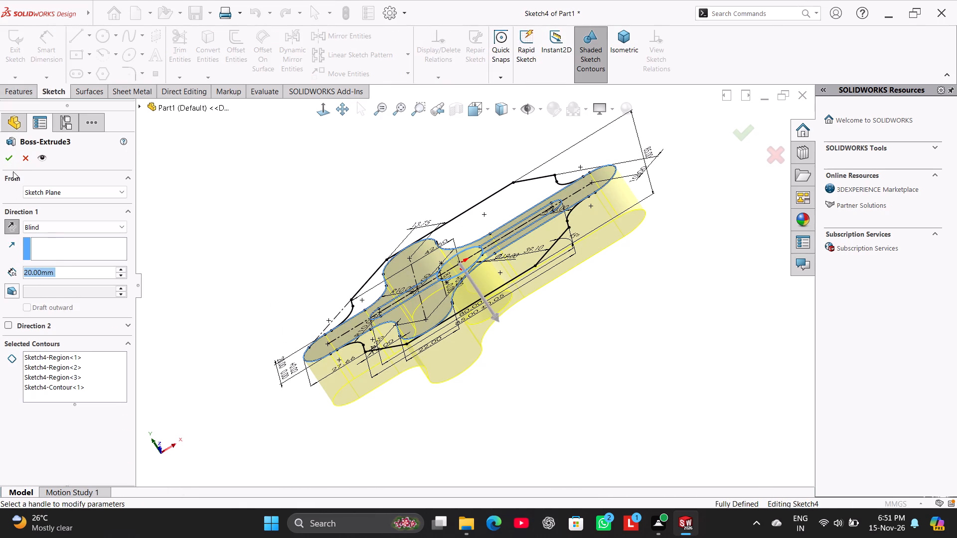
left_click(13, 166)
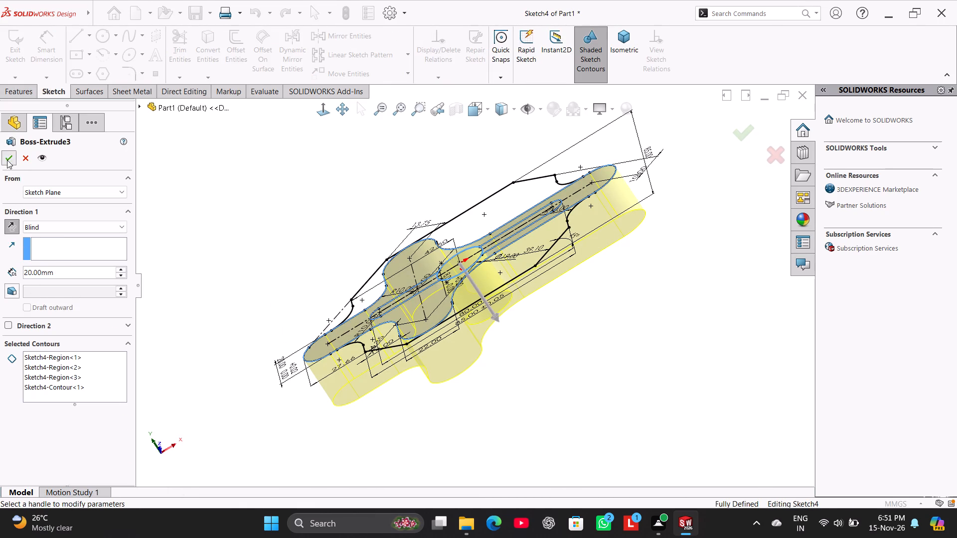
left_click(7, 160)
Edit Boss-Extrude4 to enable Merge result, joining the outer regions with the cross.
right_click(32, 299)
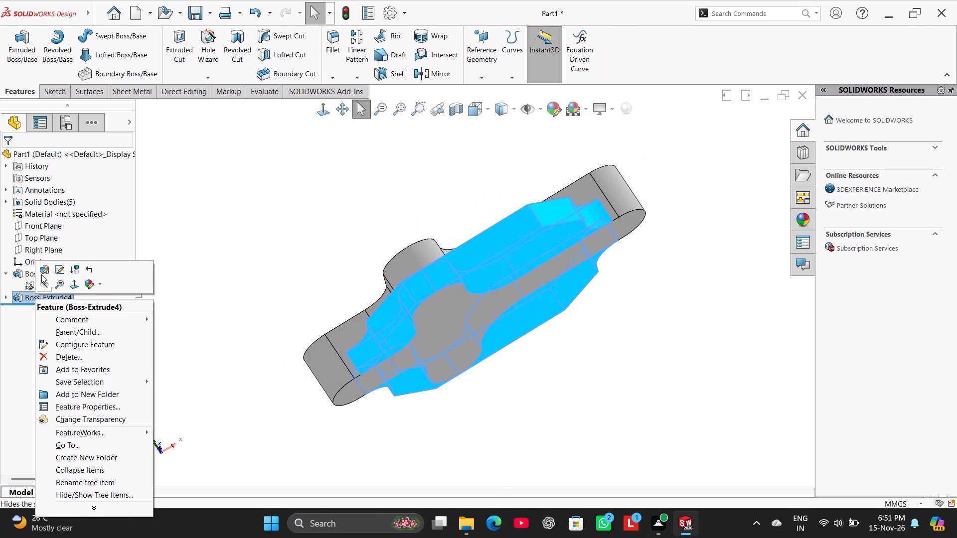
left_click(41, 274)
left_click(44, 309)
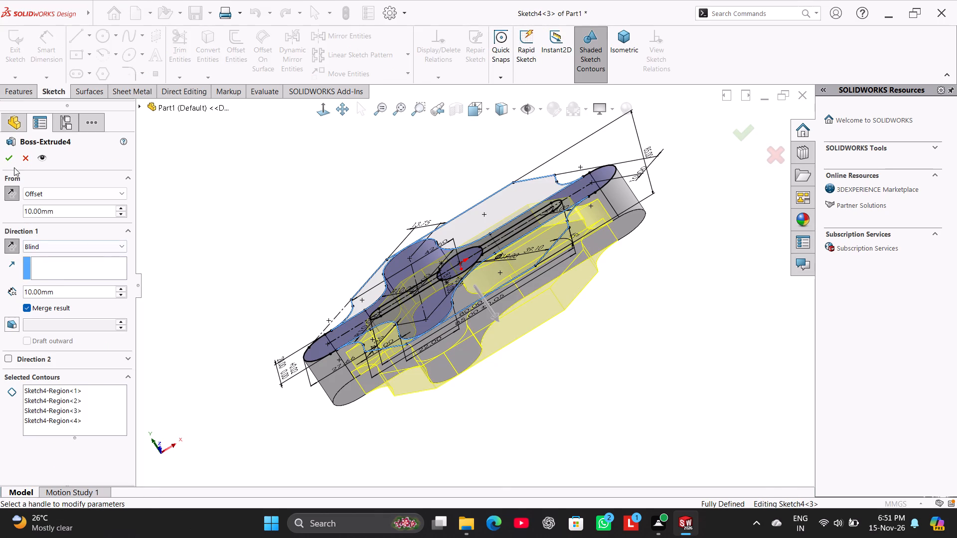
left_click(10, 154)
Inspect the merged part from its isometric, side and underside views.
left_click(226, 228)
middle_click_drag(243, 255, 256, 329)
right_click_drag(256, 329, 363, 247)
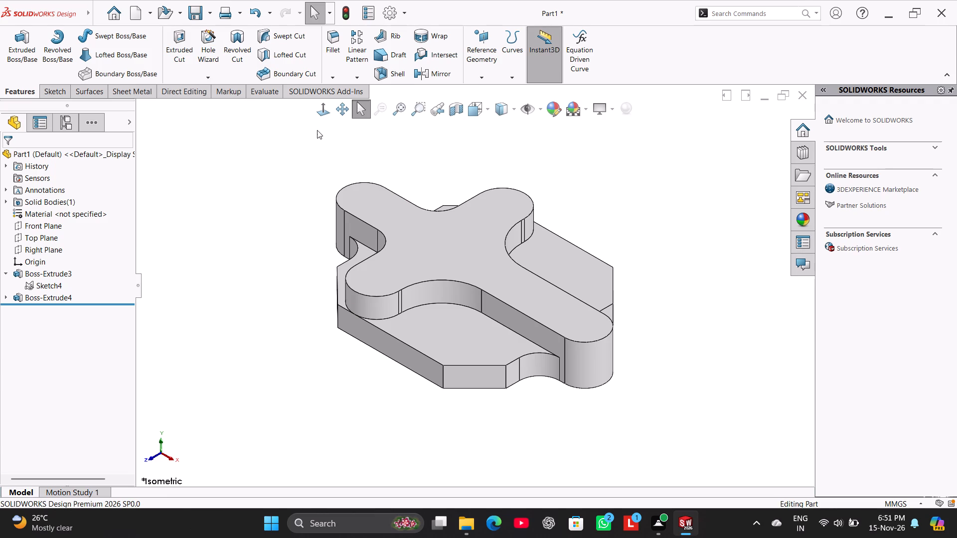
left_click(319, 114)
left_click(319, 114)
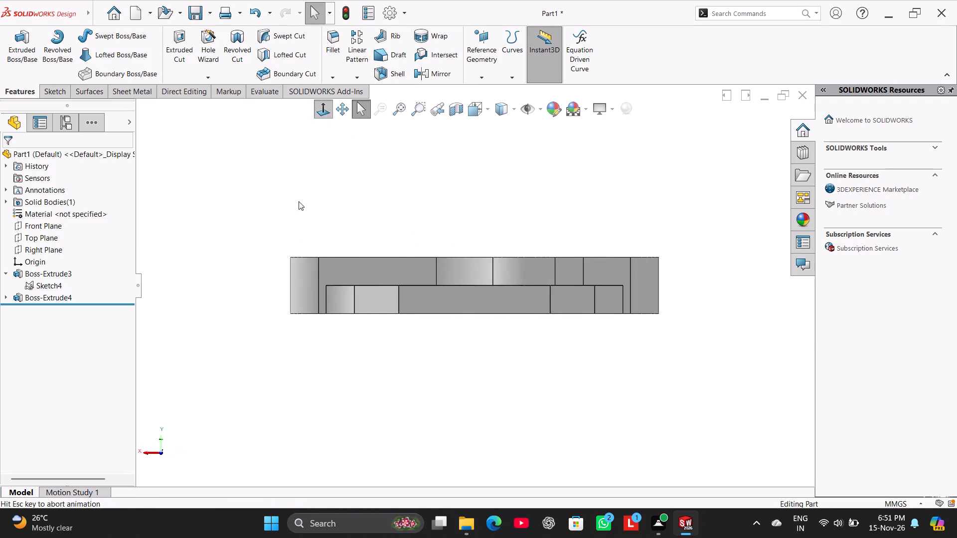
right_click_drag(293, 235, 419, 155)
left_click(268, 273)
middle_click_drag(291, 319, 295, 173)
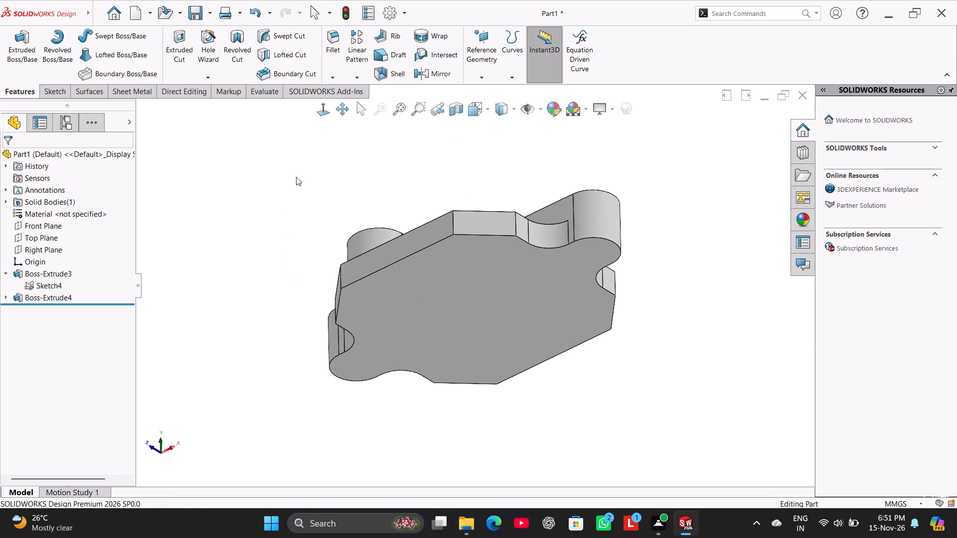
middle_click_drag(276, 290, 273, 164)
middle_click_drag(235, 337, 140, 312)
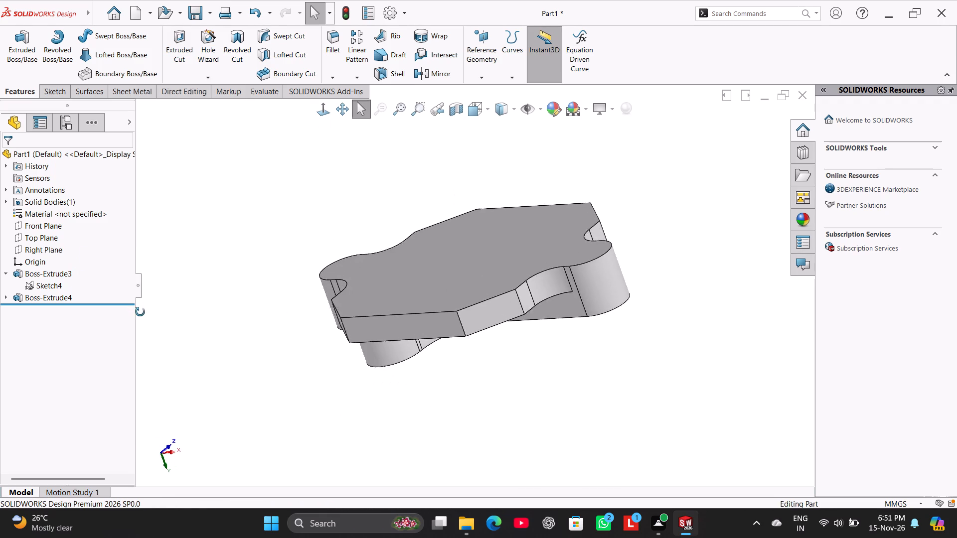
middle_click_drag(140, 312, 185, 284)
right_click_drag(223, 303, 356, 202)
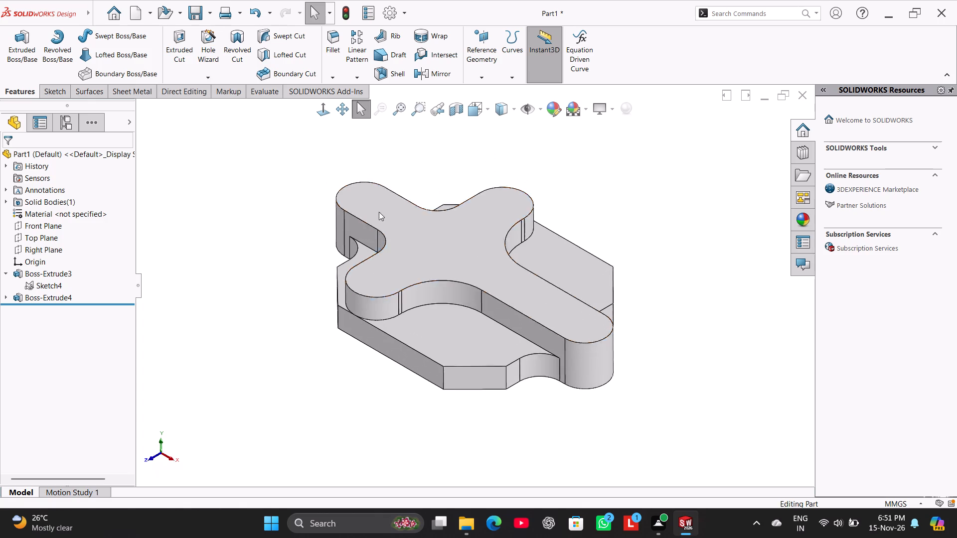
Preview a section through the Front Plane to examine the part's interior, and close it without keeping the section.
left_click(453, 112)
middle_click_drag(345, 321, 353, 324)
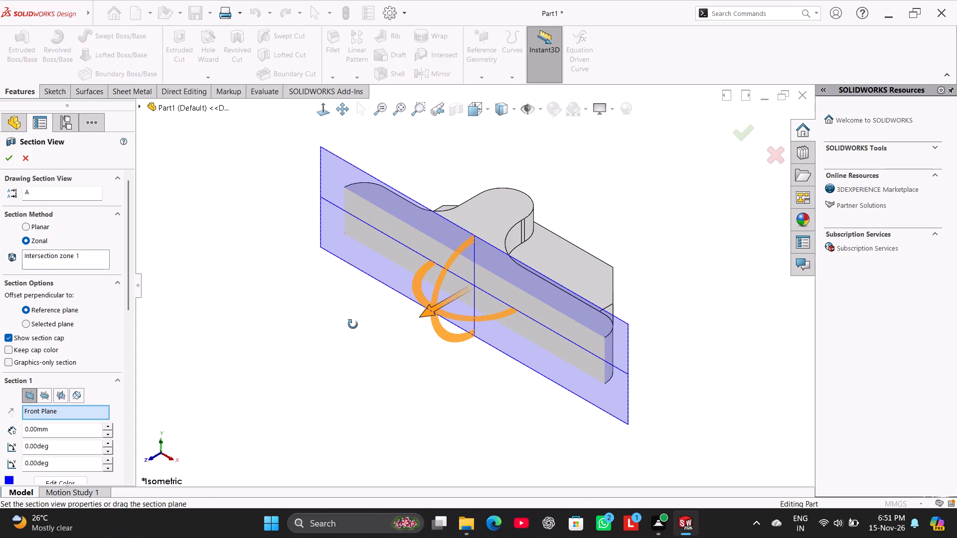
middle_click_drag(353, 324, 366, 314)
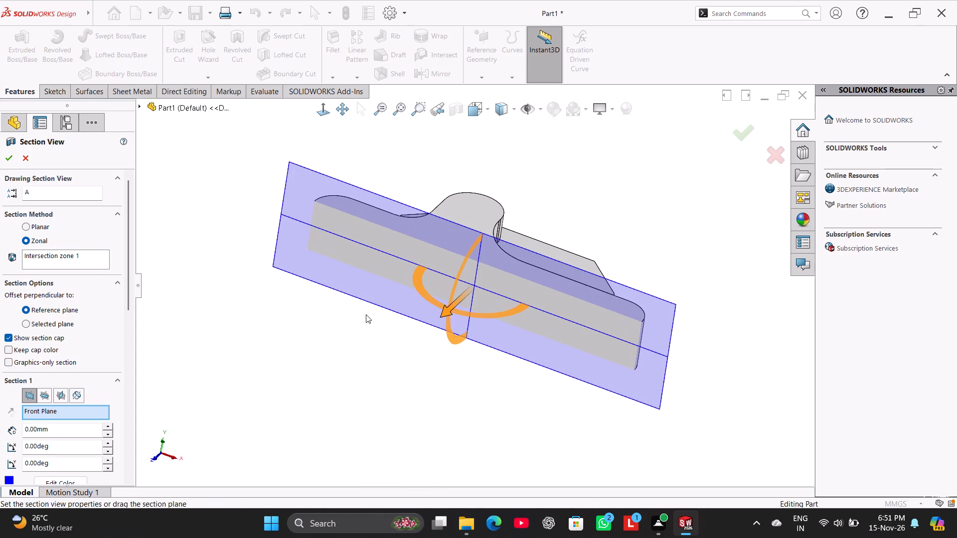
left_click(328, 113)
left_click(292, 196)
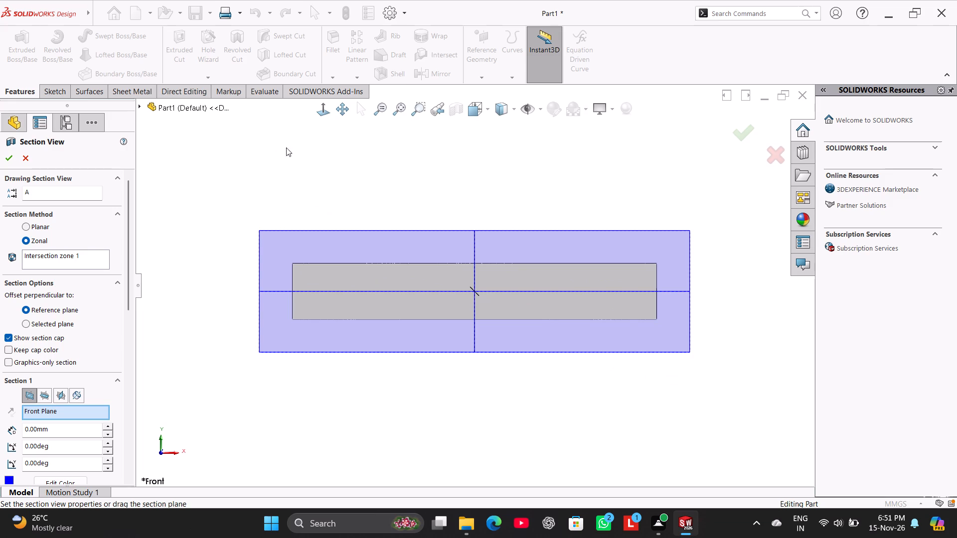
middle_click_drag(303, 162, 300, 251)
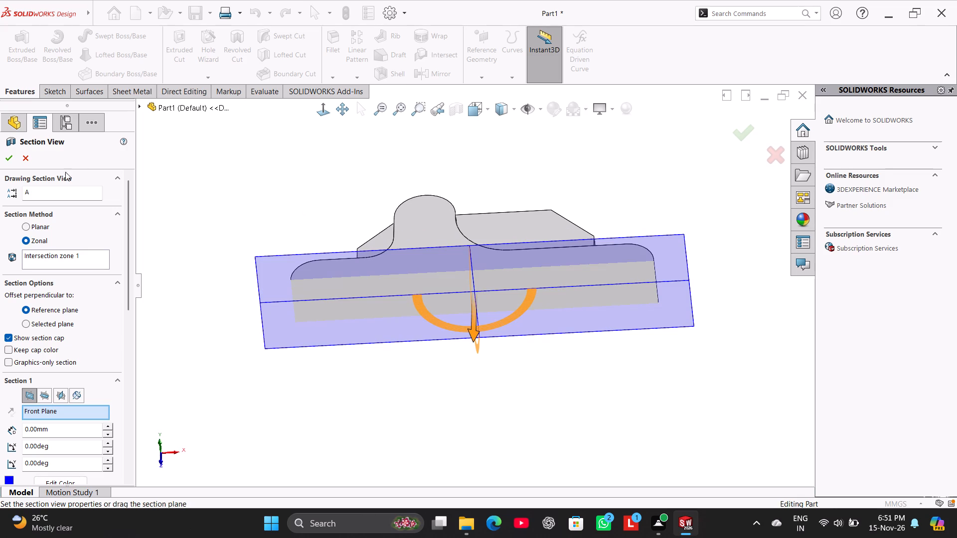
left_click(23, 163)
left_click(459, 108)
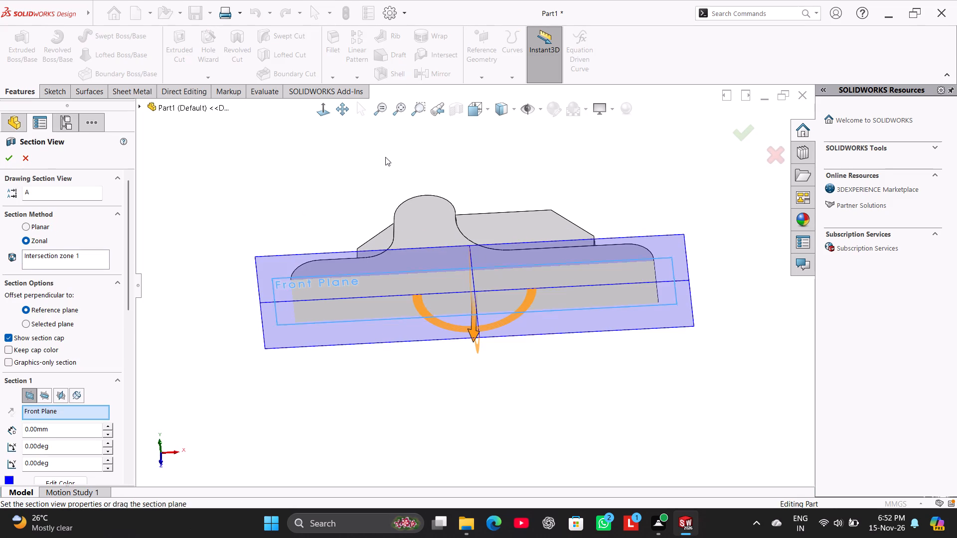
middle_click_drag(385, 162, 392, 190)
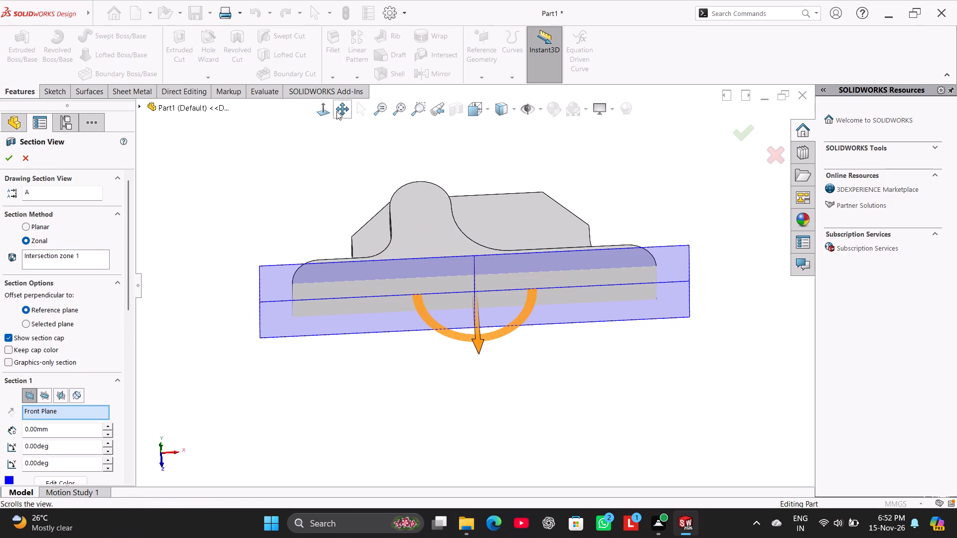
left_click(30, 155)
left_click(211, 159)
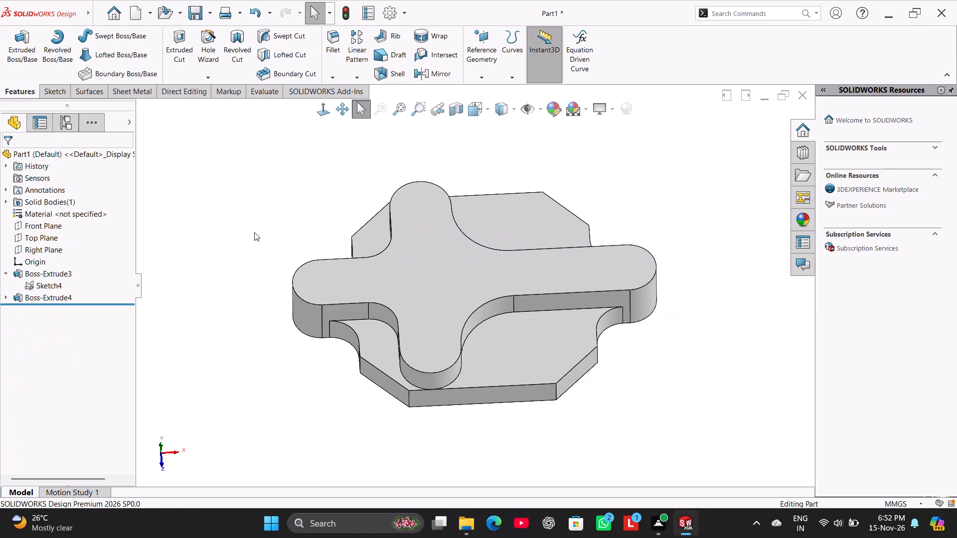
Start a new sketch on the Top Plane, facing the flat underside of the part.
middle_click_drag(249, 246, 226, 148)
middle_click_drag(239, 228, 236, 213)
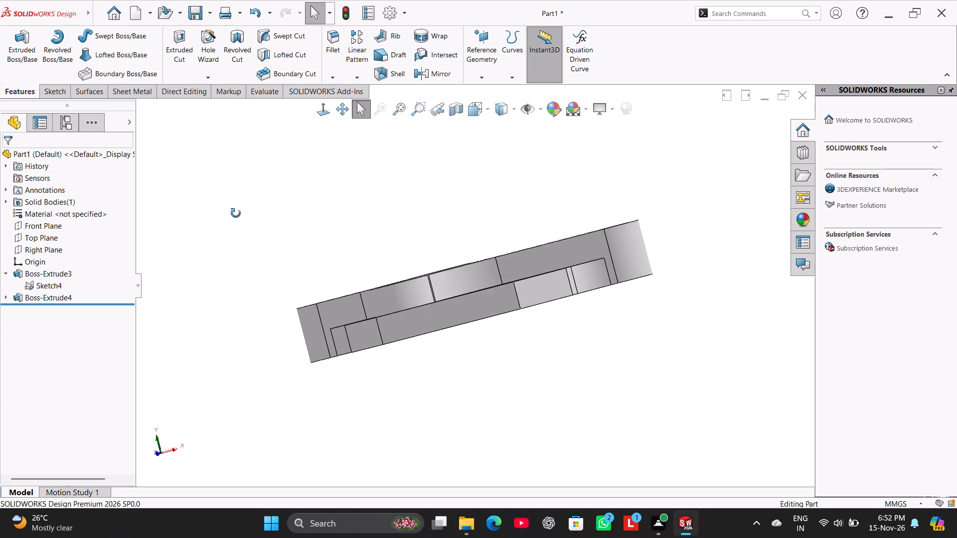
middle_click_drag(236, 213, 236, 149)
middle_click_drag(244, 176, 262, 313)
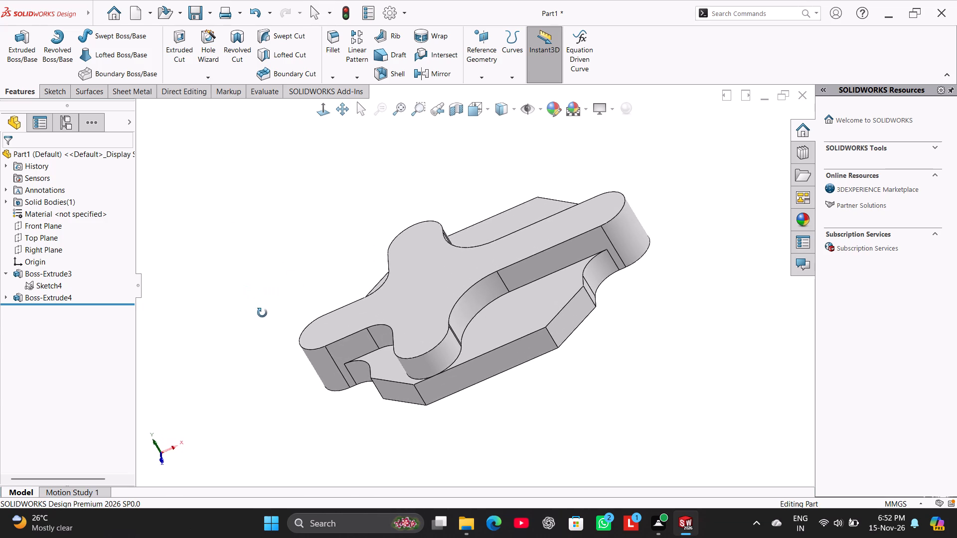
middle_click_drag(262, 313, 266, 317)
right_click_drag(273, 333, 395, 212)
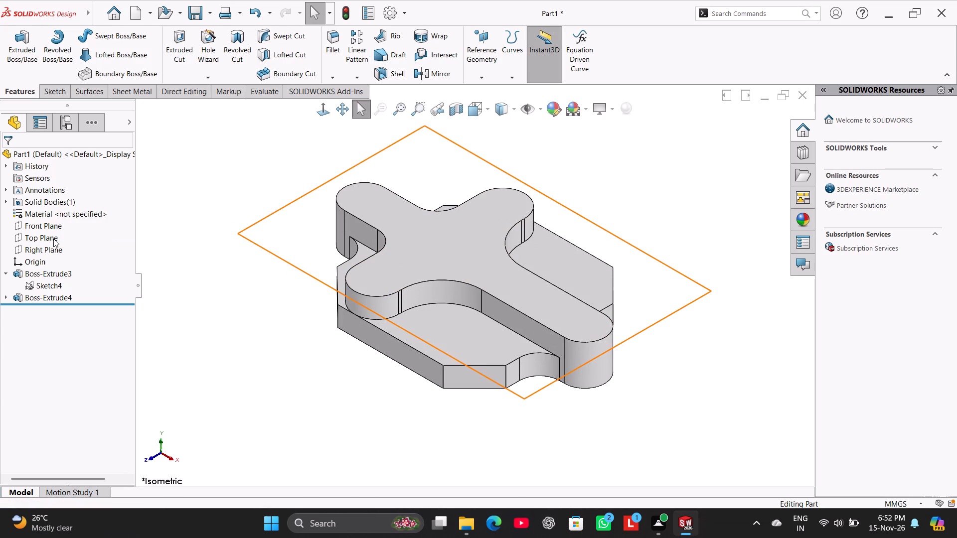
left_click(53, 239)
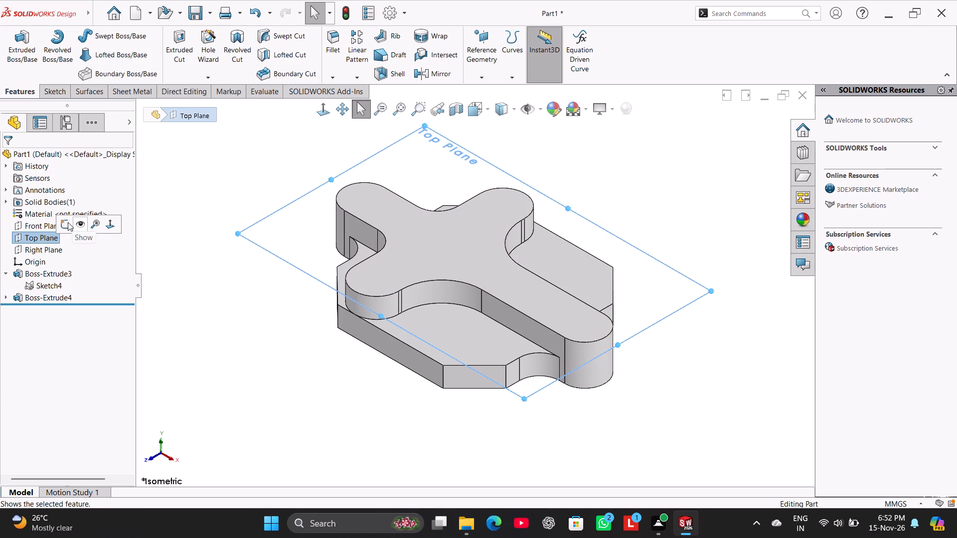
left_click(68, 222)
left_click(185, 222)
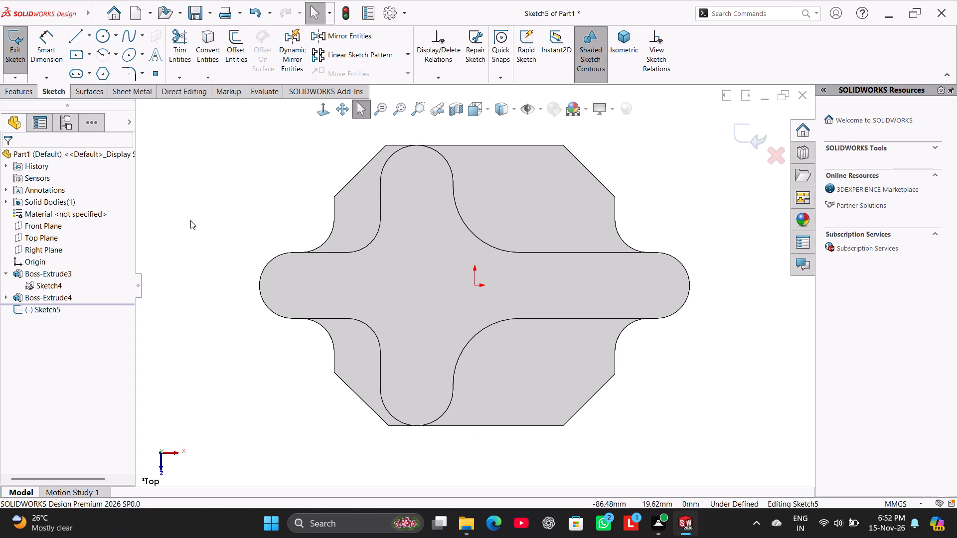
left_click(325, 114)
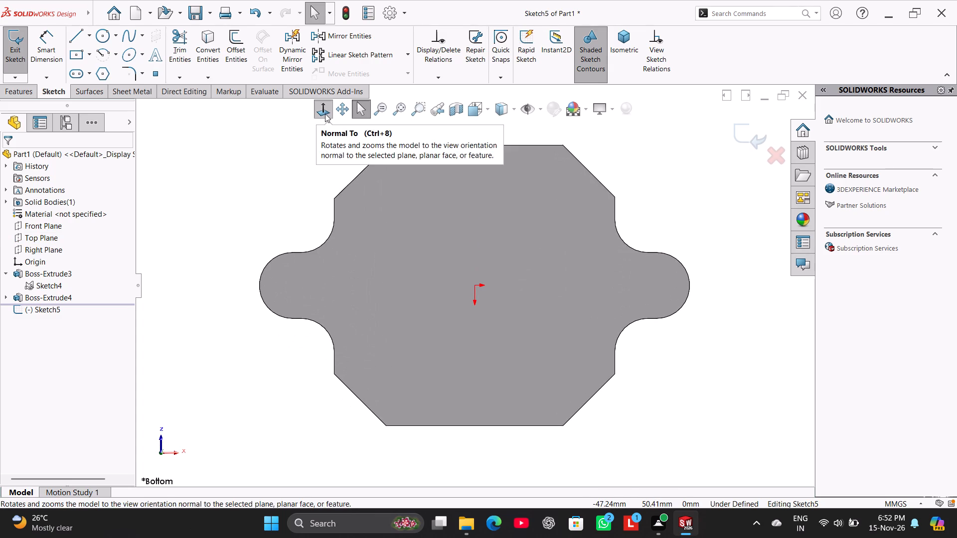
left_click(264, 176)
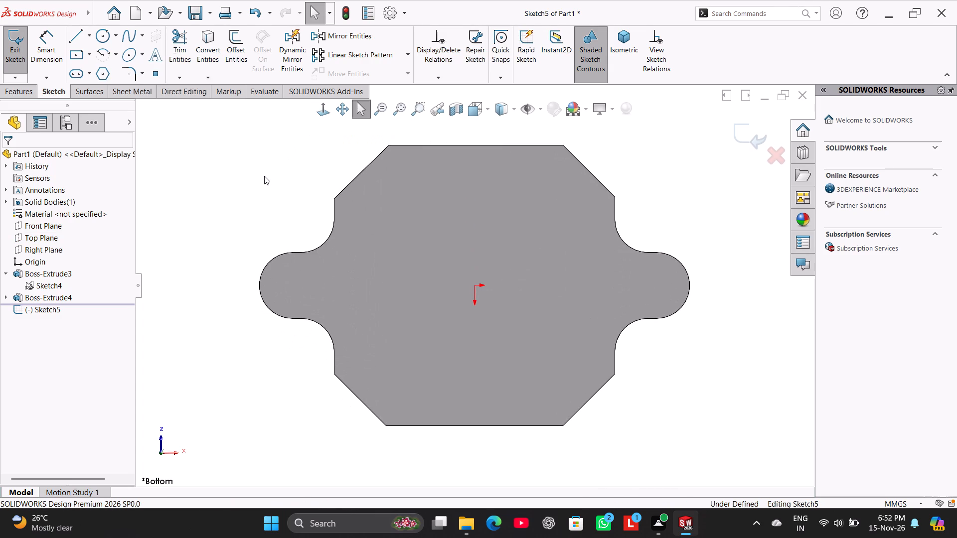
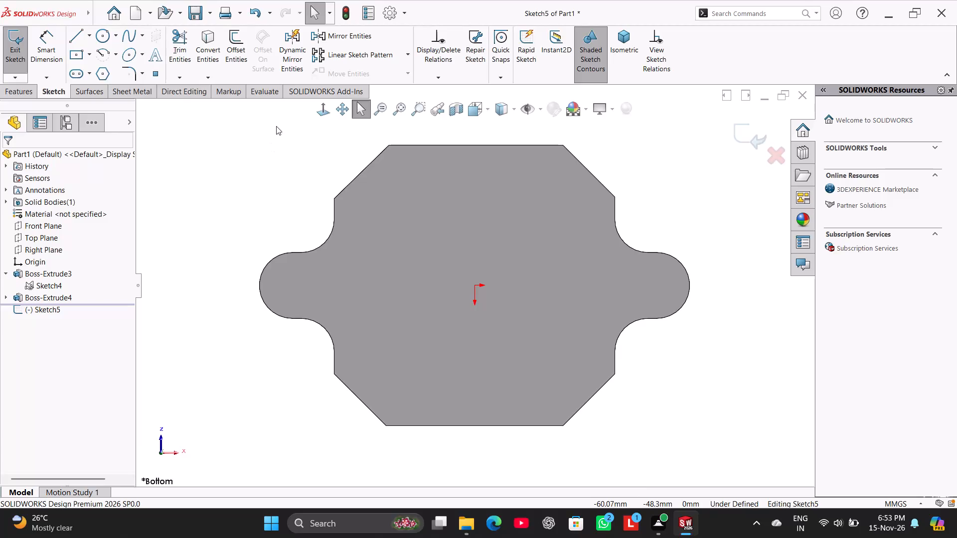
Sketch two concentric circles centred on the origin, with radii of about 36 mm and 19.5 mm.
left_click(100, 33)
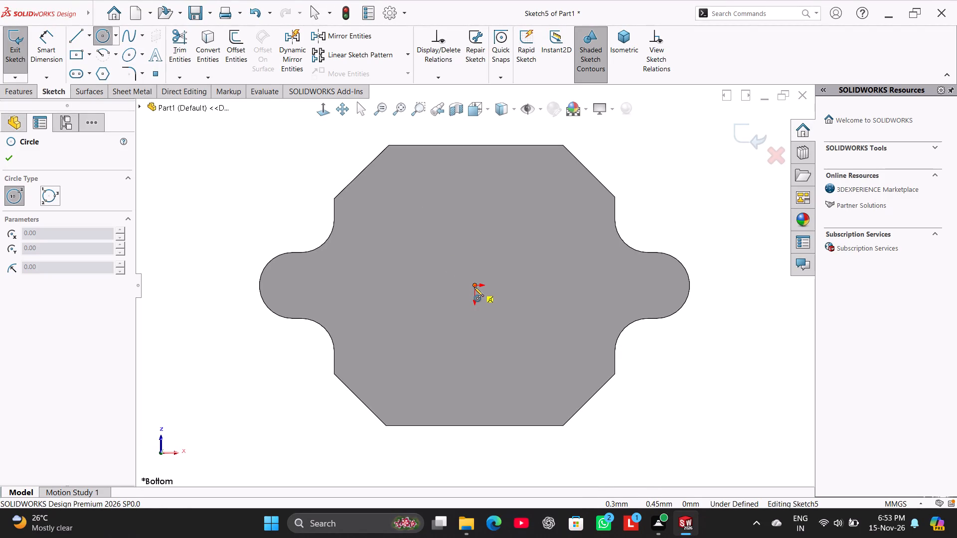
left_click(474, 287)
left_click(514, 397)
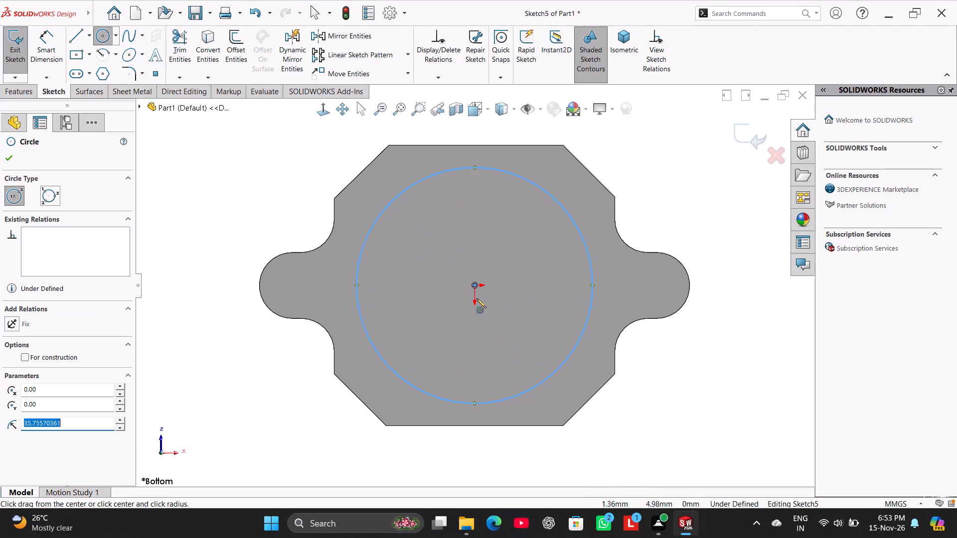
left_click(475, 285)
left_click(507, 341)
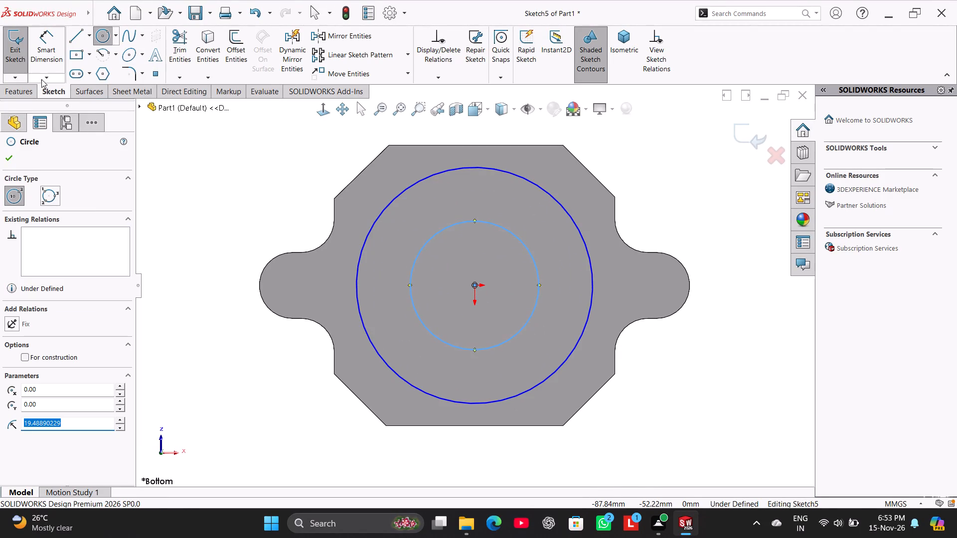
Dimension the inner circle's diameter to 52.8 mm.
left_click(38, 54)
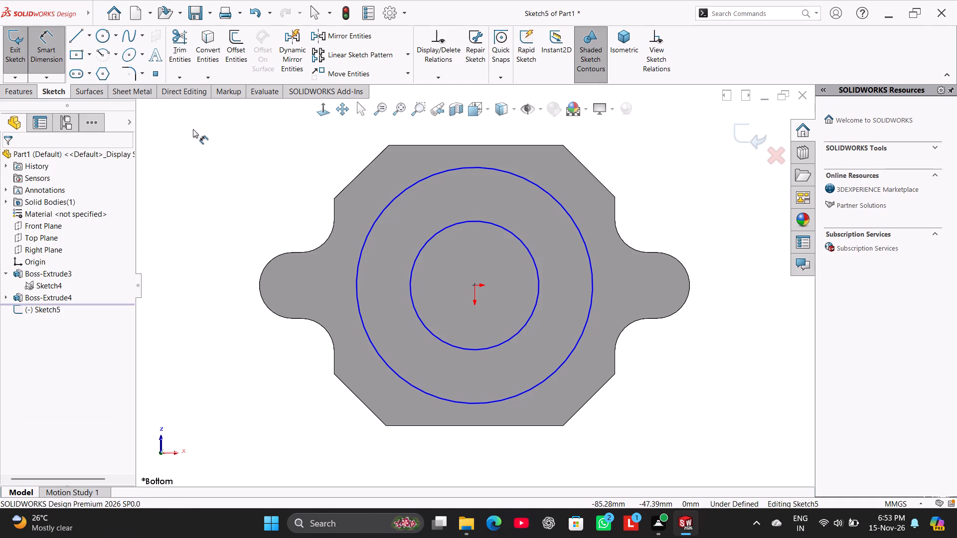
left_click(415, 262)
left_click(628, 143)
key("5")
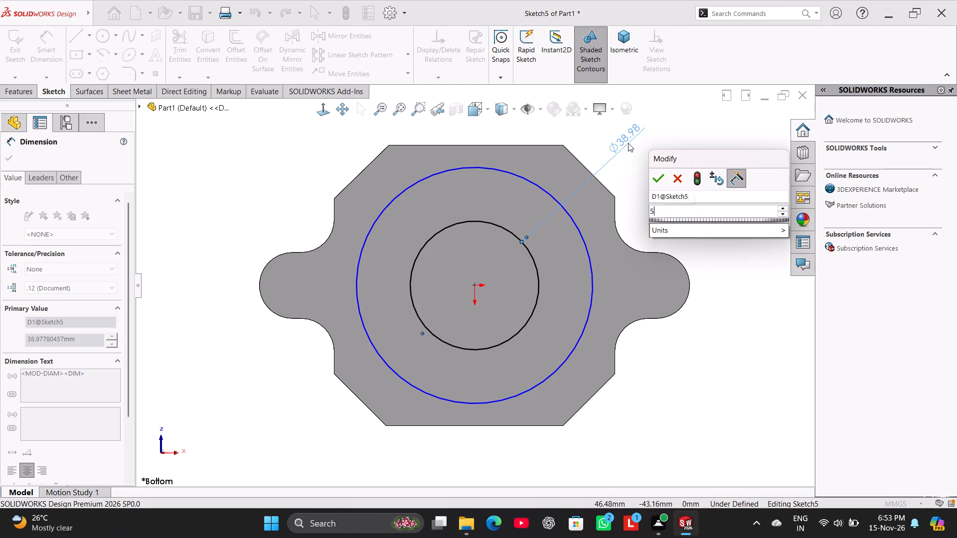
type("2.")
key("8")
key("Return")
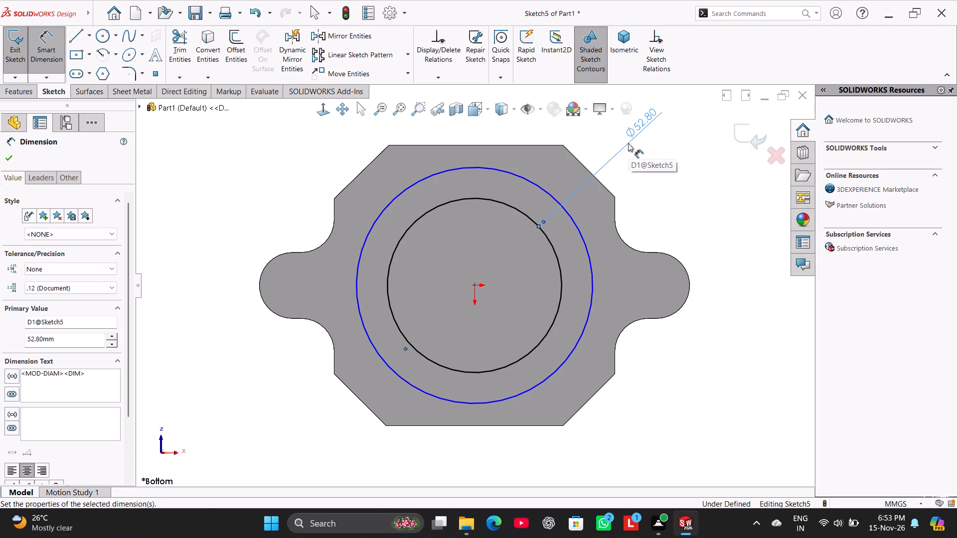
Dimension the outer circle's diameter to 62 mm.
left_click(575, 229)
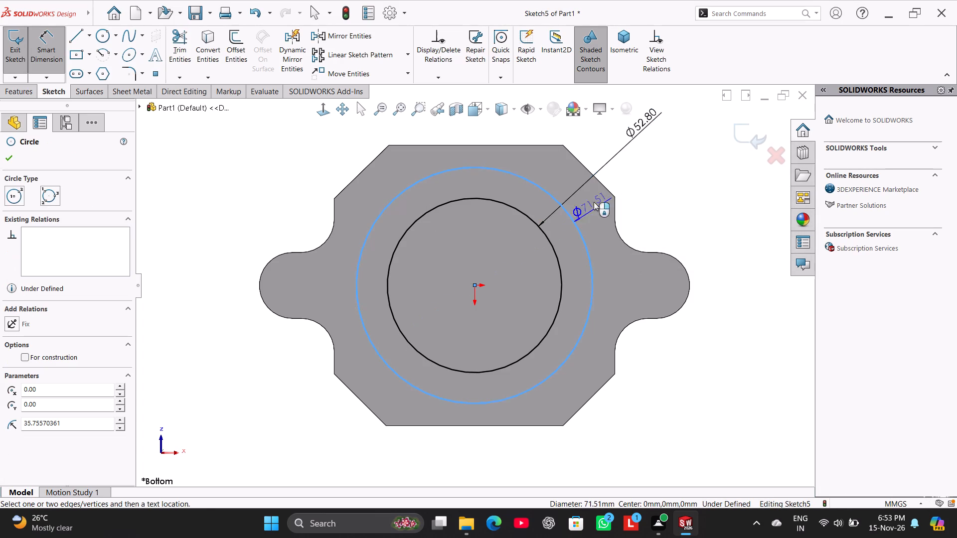
left_click(666, 149)
type("62")
key("Return")
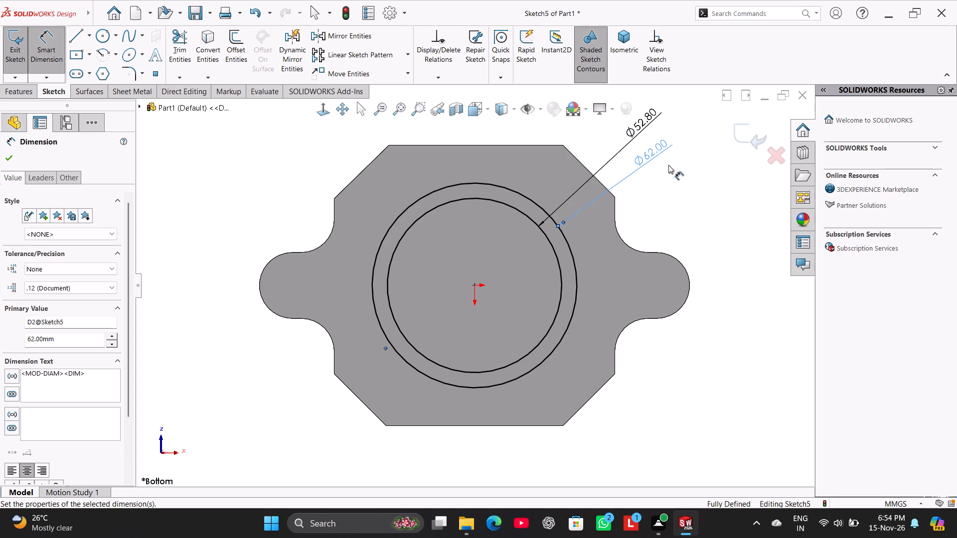
right_click(230, 201)
left_click(270, 232)
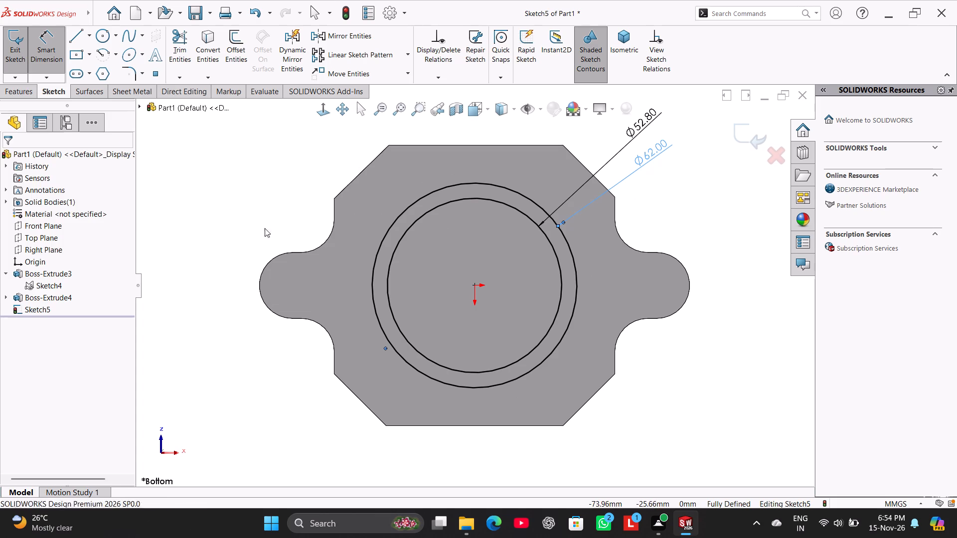
Sketch a six-sided inscribed-circle polygon centred on the origin around both circles, about 70 mm across flats.
left_click(106, 71)
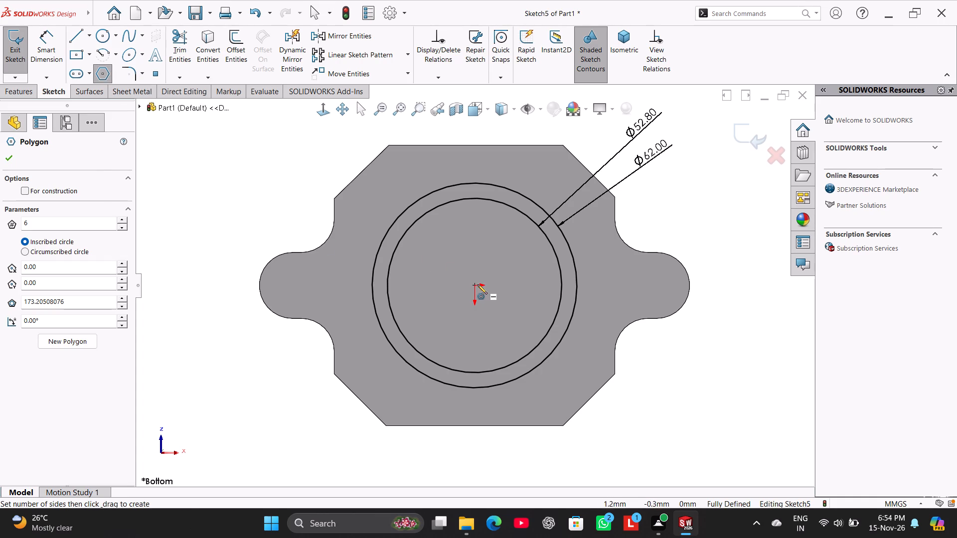
left_click(477, 284)
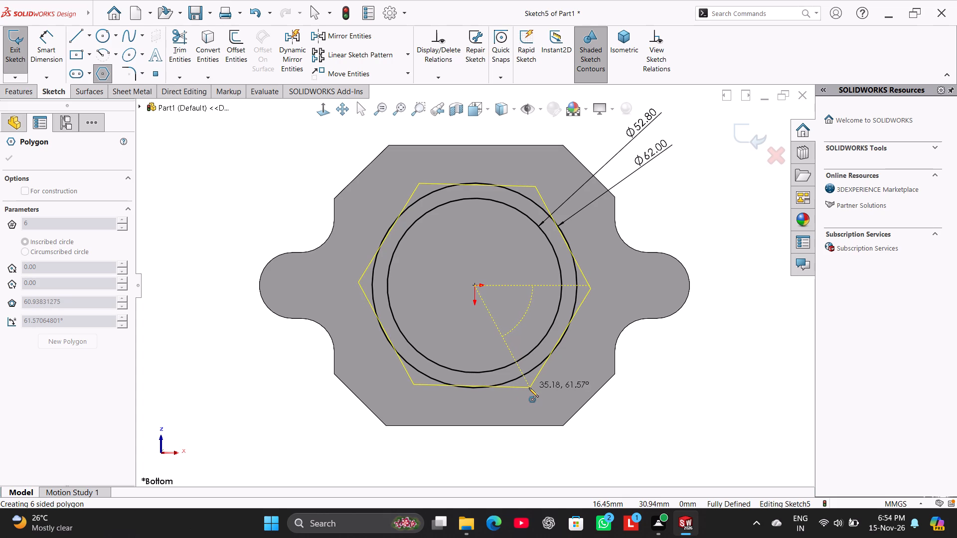
left_click(445, 415)
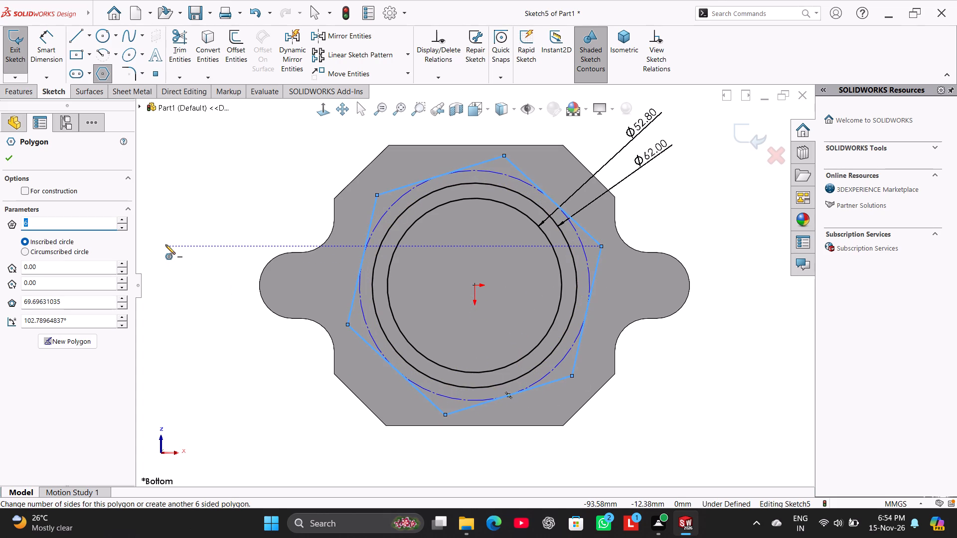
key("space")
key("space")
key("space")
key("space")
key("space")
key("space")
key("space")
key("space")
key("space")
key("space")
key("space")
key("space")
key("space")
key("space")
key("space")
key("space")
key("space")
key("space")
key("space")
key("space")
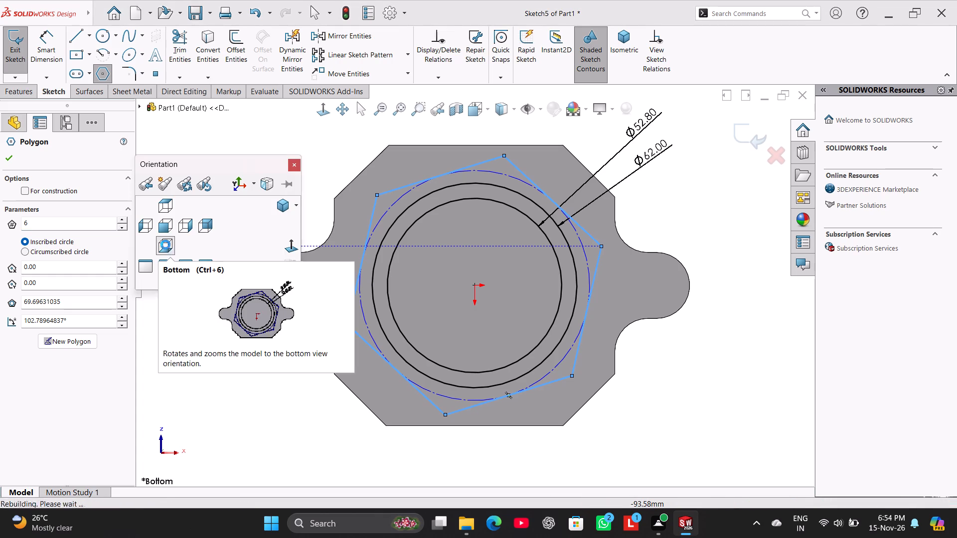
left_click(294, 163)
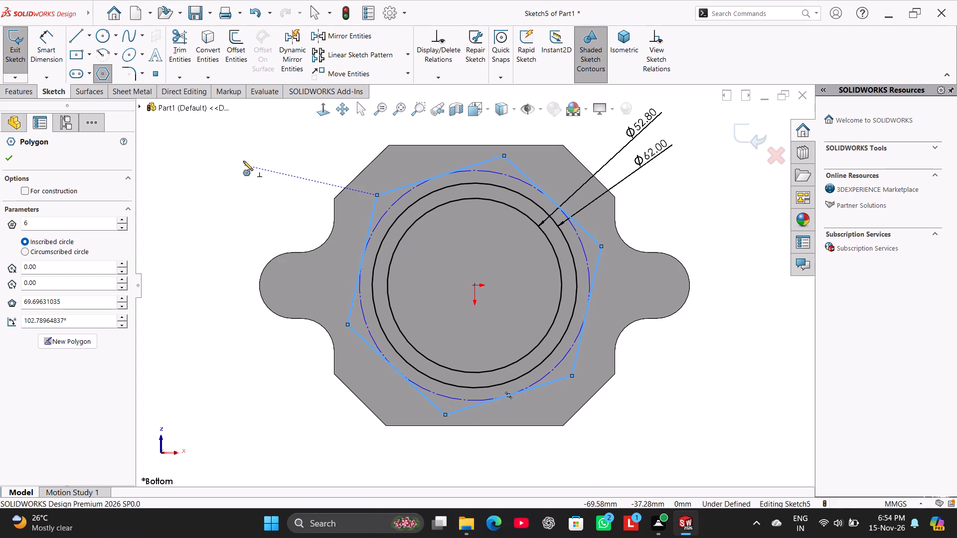
Dimension the distance between two opposite sides of the hexagon to 70 mm.
left_click(48, 45)
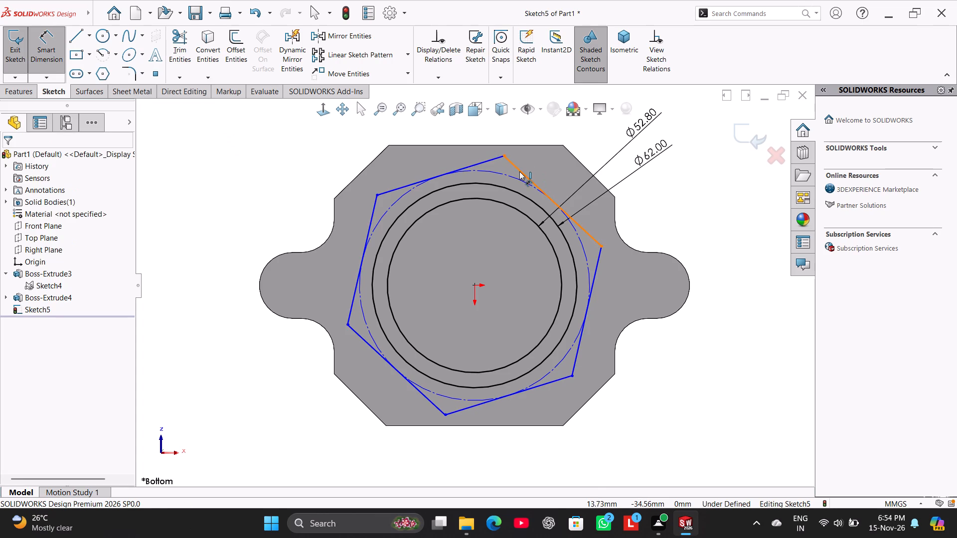
left_click(519, 171)
left_click(373, 346)
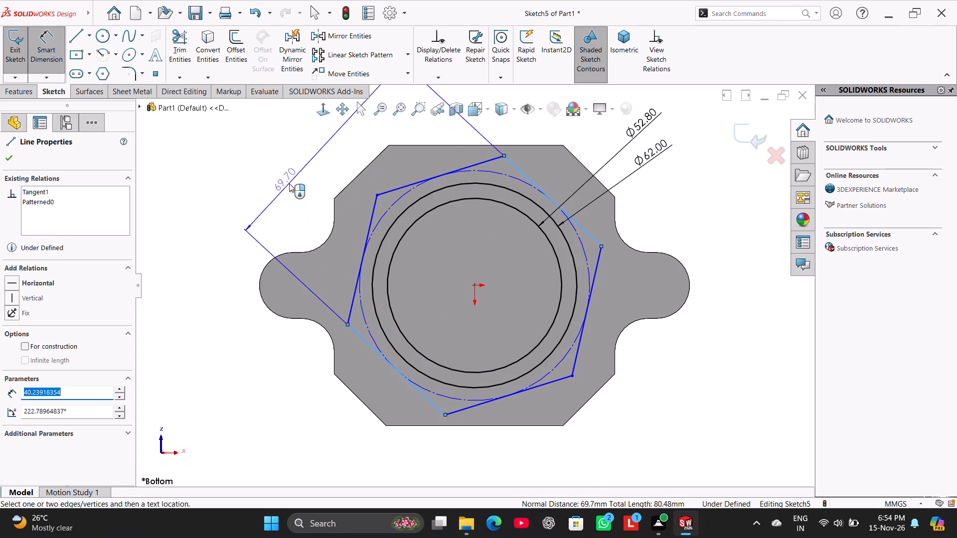
left_click(289, 183)
type("70")
key("Return")
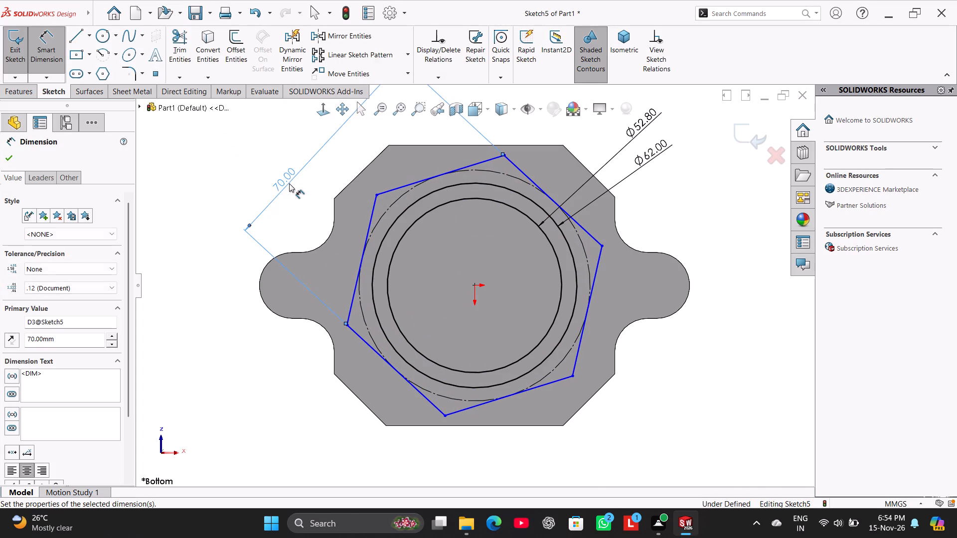
right_click(233, 183)
left_click(268, 214)
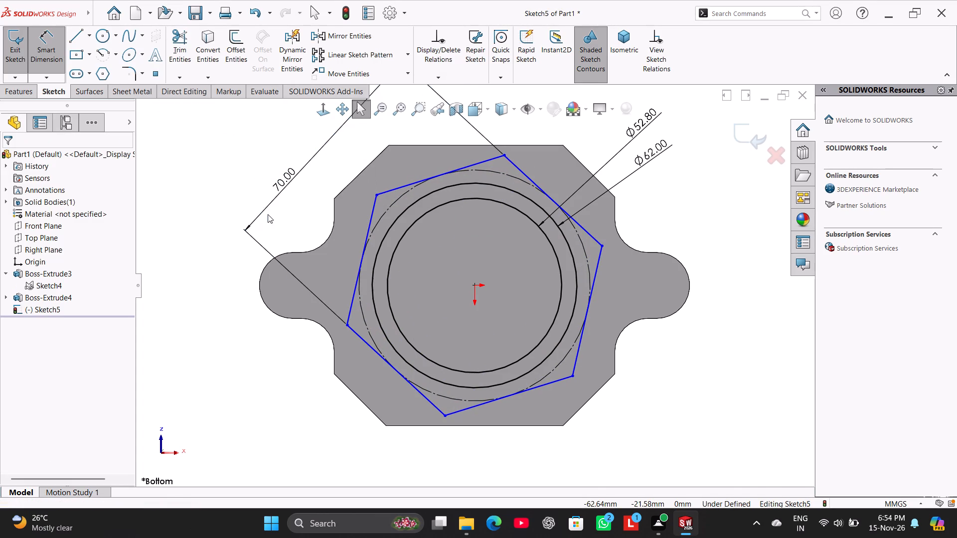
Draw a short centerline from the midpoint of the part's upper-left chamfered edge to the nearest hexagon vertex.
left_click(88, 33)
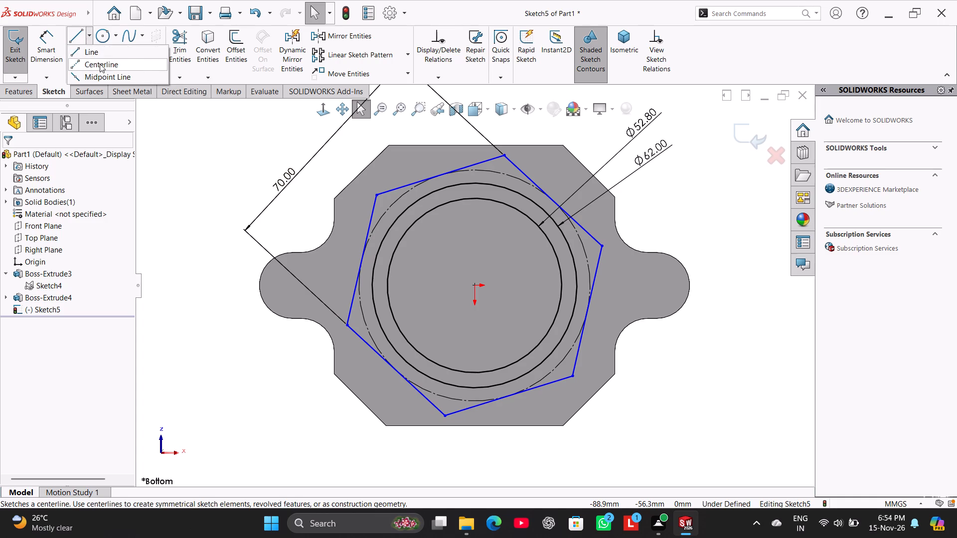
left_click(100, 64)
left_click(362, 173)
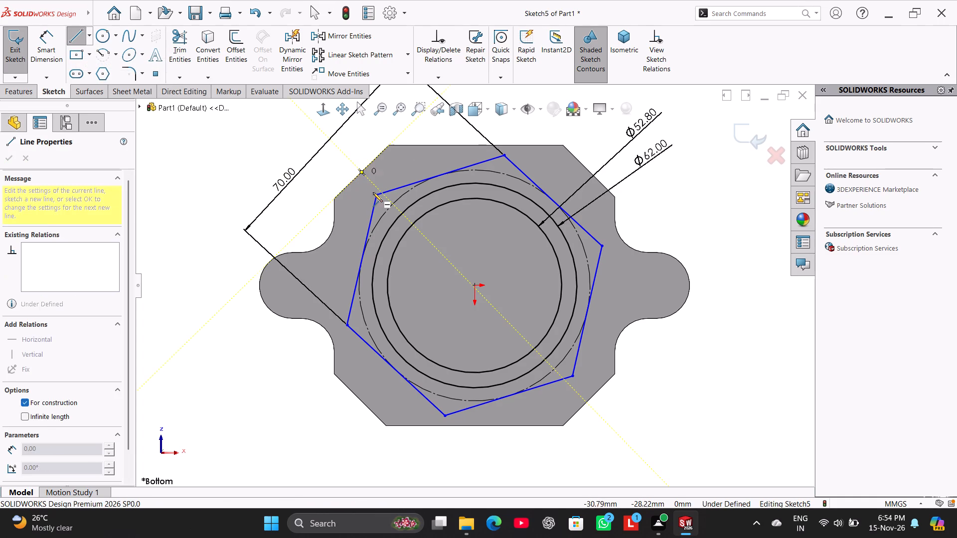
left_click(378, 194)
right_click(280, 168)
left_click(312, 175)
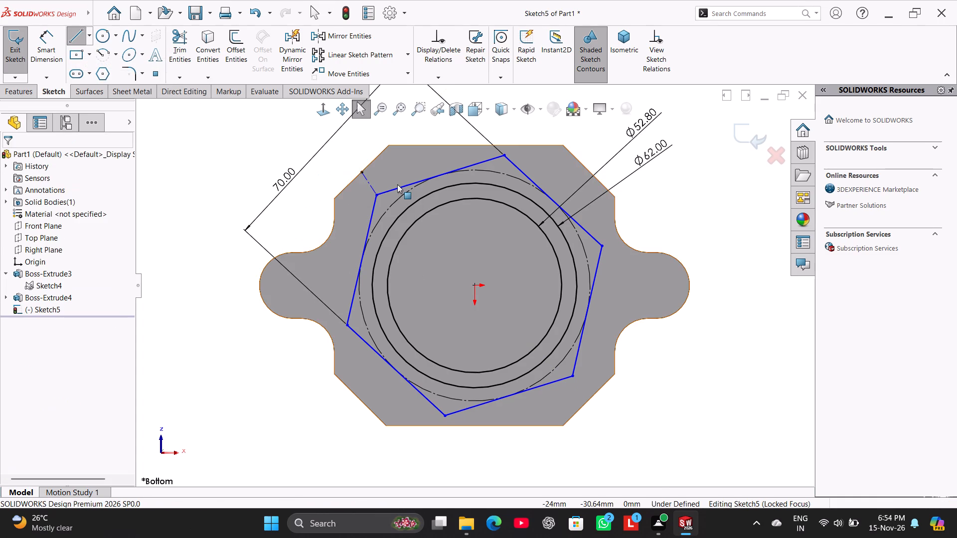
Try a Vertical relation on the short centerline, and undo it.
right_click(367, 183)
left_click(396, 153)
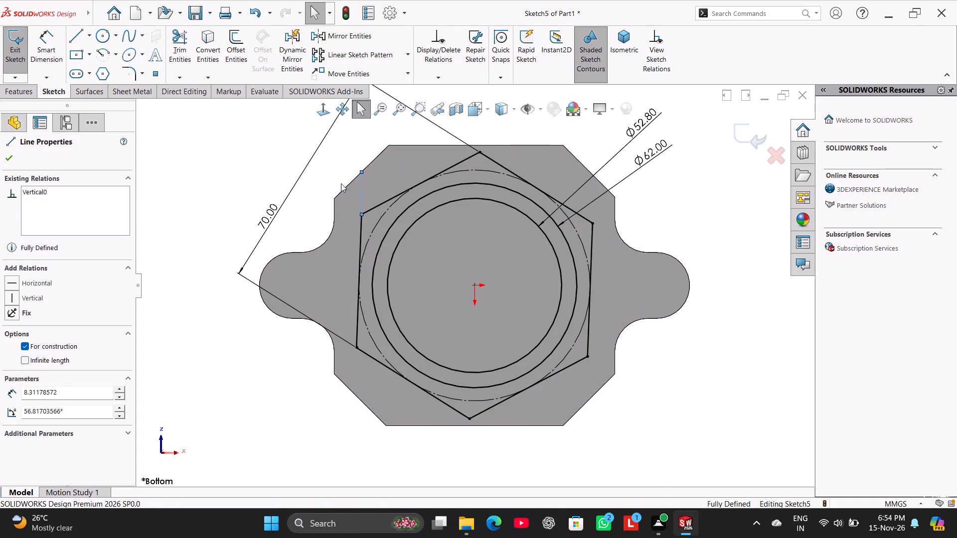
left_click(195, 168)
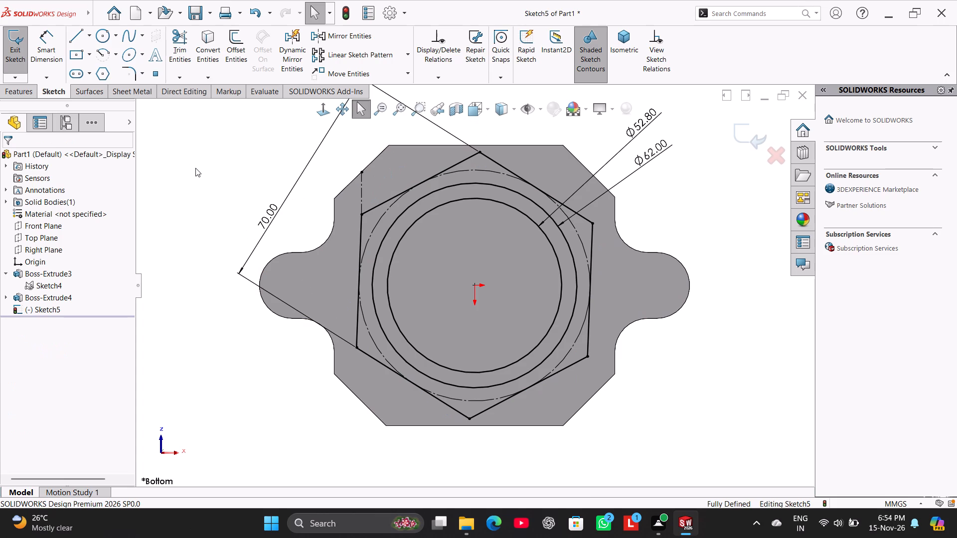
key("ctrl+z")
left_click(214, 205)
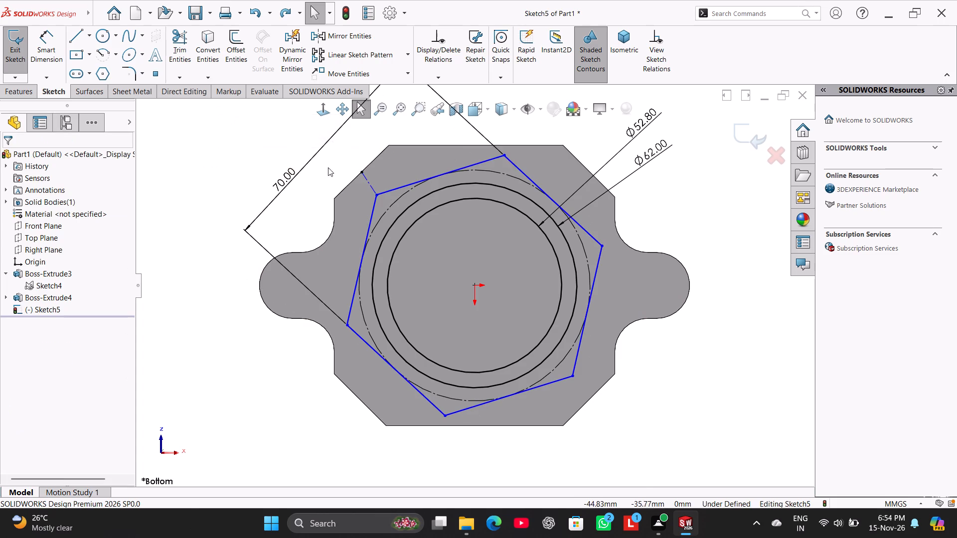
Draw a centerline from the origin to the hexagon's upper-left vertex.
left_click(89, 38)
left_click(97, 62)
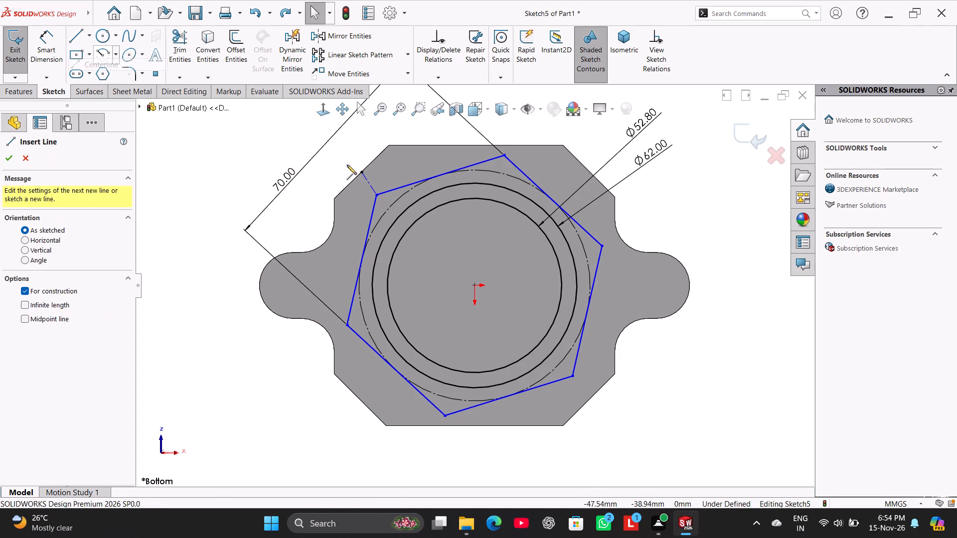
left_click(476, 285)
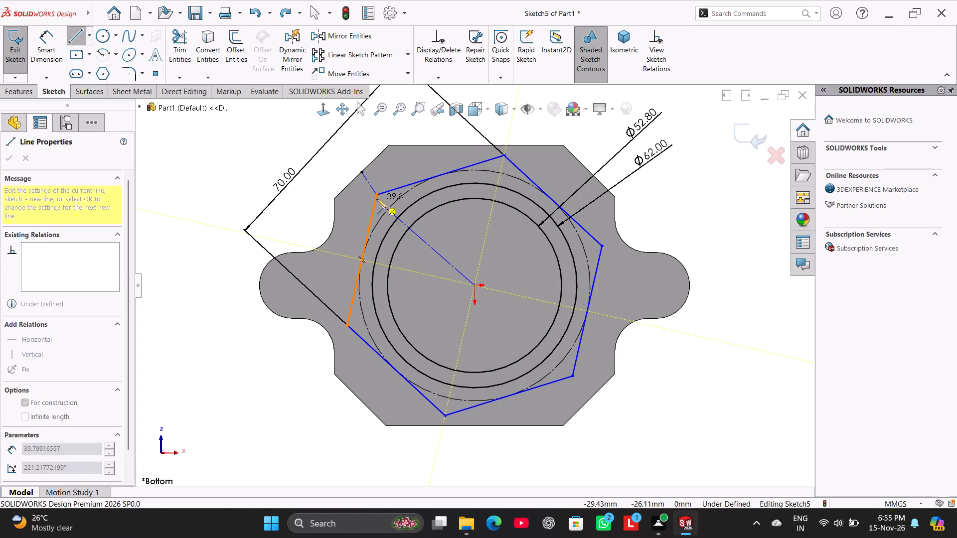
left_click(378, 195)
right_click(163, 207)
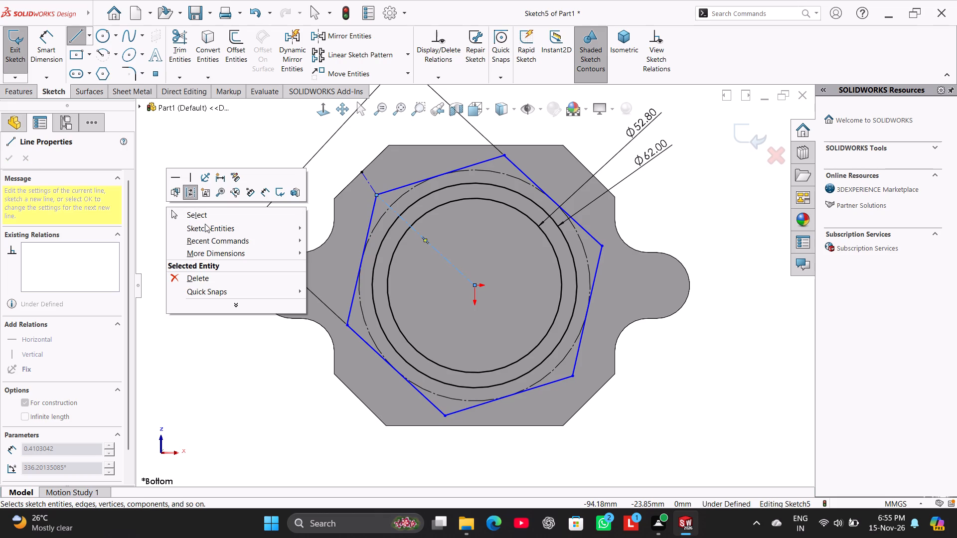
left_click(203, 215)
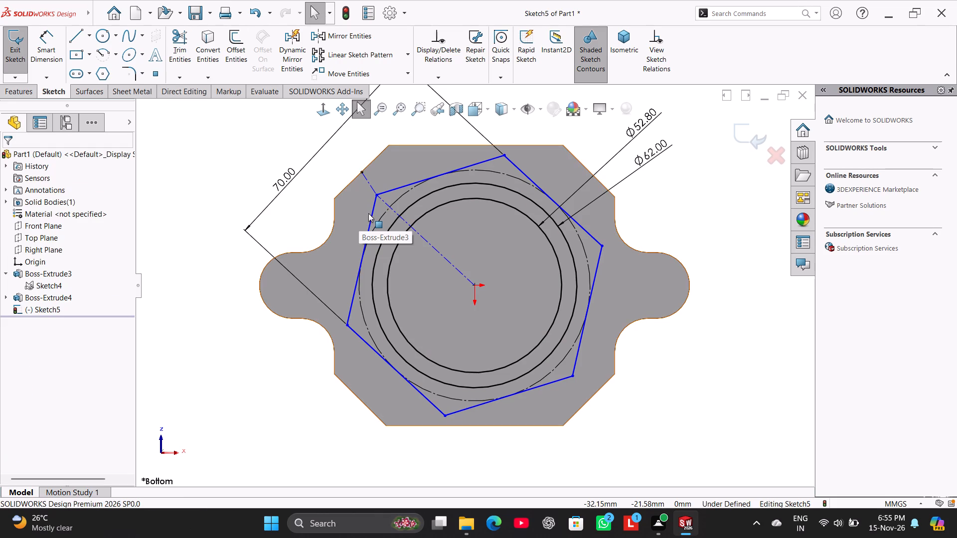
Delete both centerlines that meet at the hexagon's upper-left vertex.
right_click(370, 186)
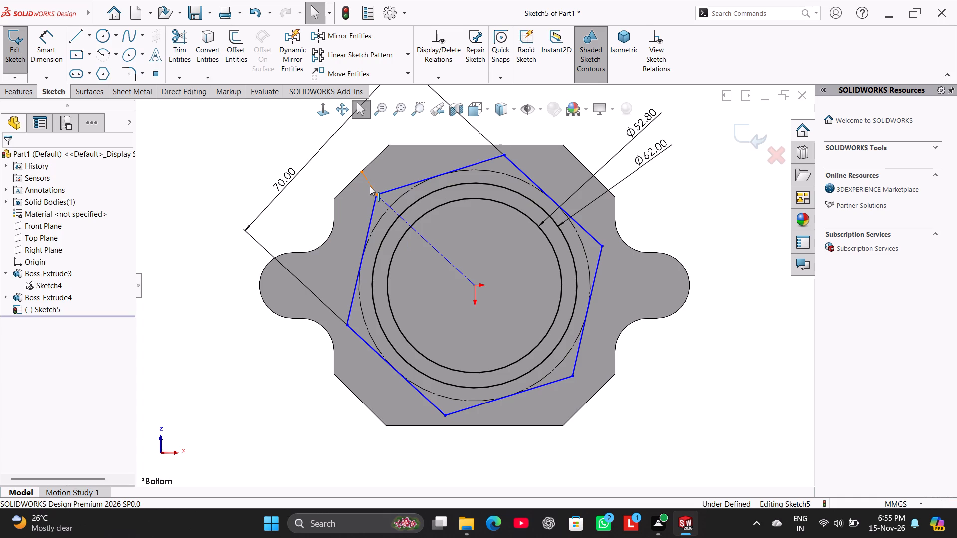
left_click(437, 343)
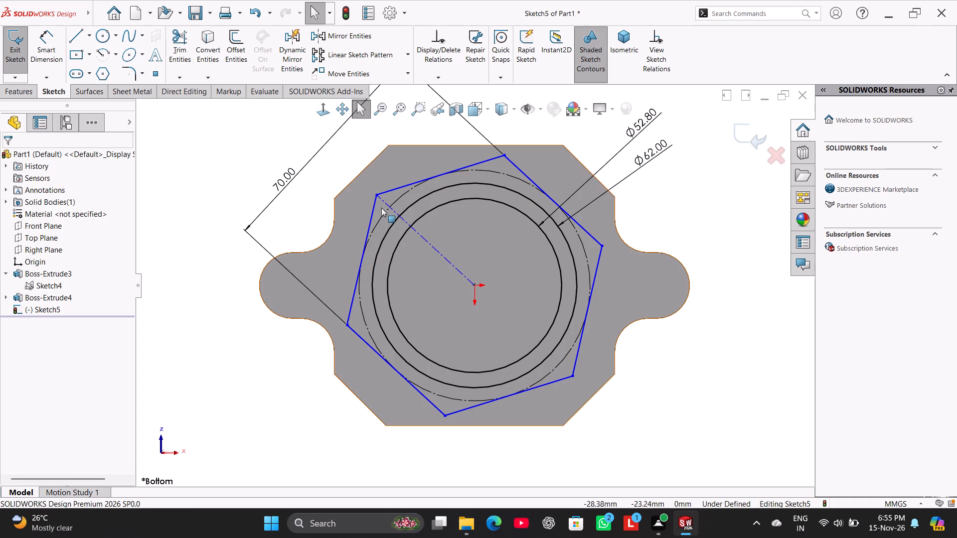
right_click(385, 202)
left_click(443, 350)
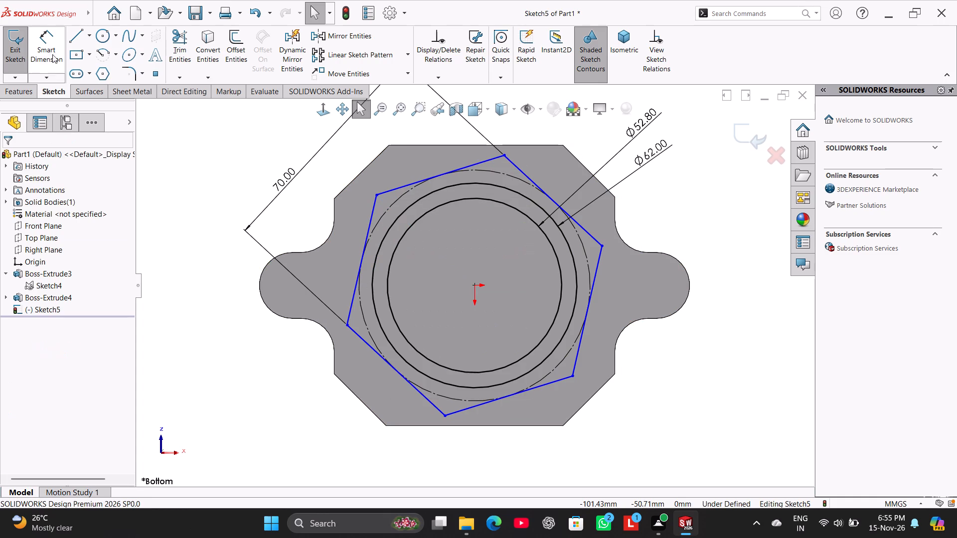
Draw a centerline from the origin to the midpoint of the part's upper-left chamfered edge.
left_click(88, 40)
left_click(91, 60)
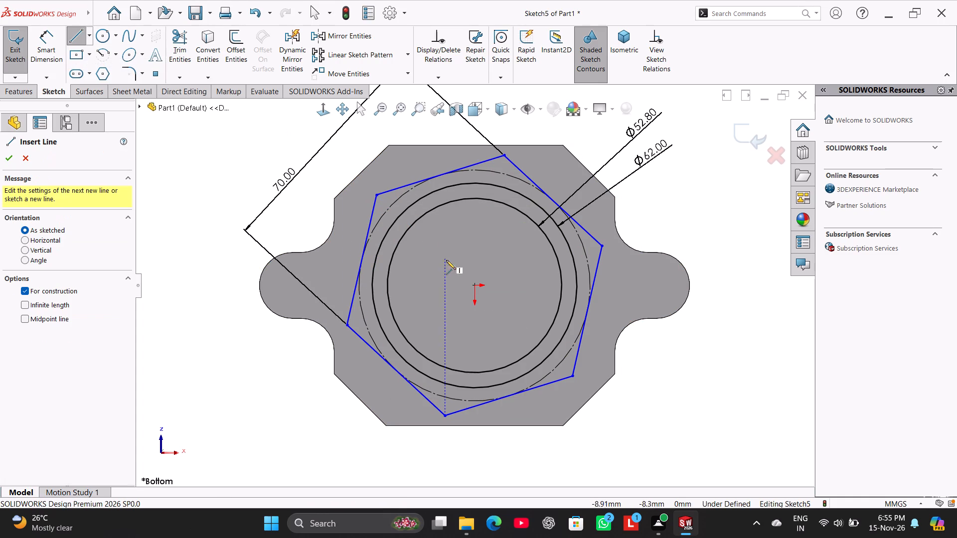
left_click(476, 284)
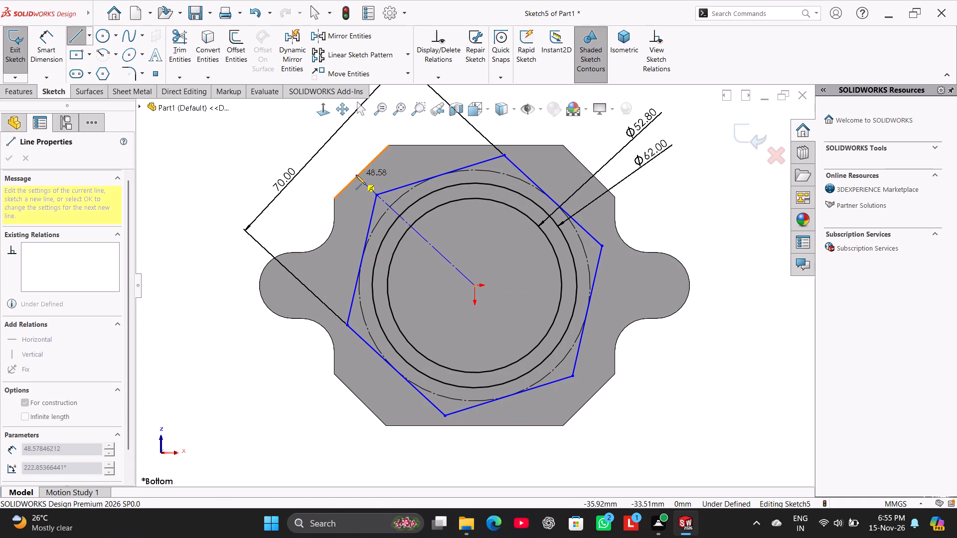
left_click(361, 171)
right_click(190, 142)
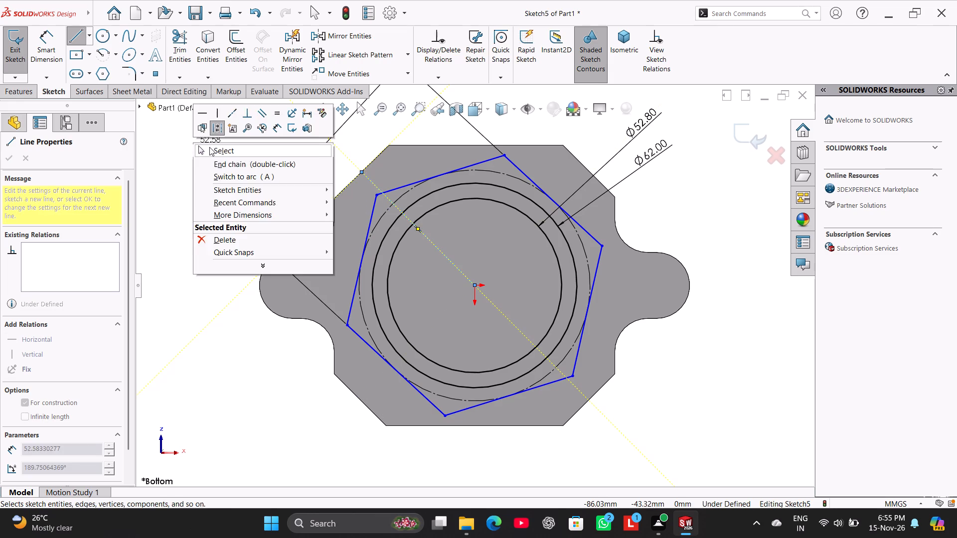
left_click(213, 148)
Make the hexagon's upper-left vertex coincident with the centerline from the origin.
left_click(391, 202)
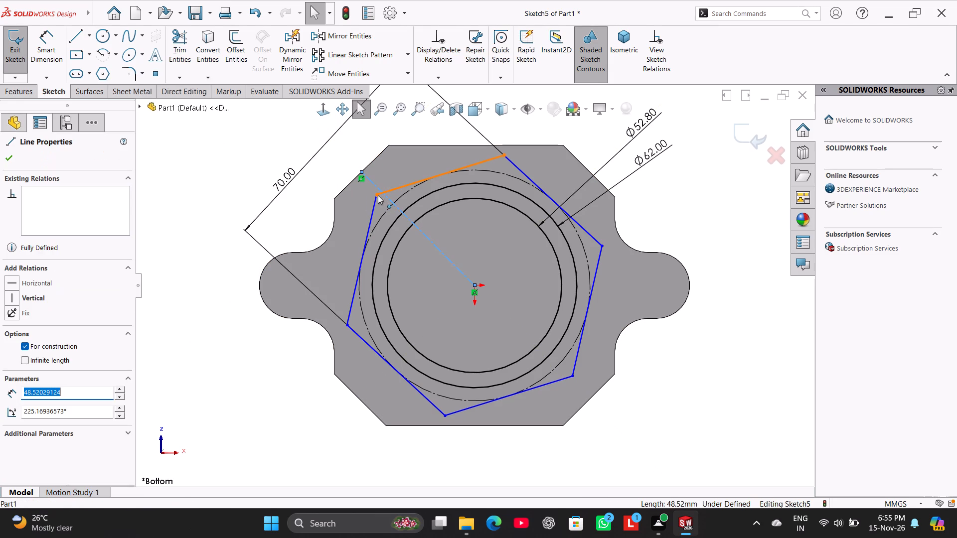
left_click(378, 194, "ctrl")
left_click(46, 345)
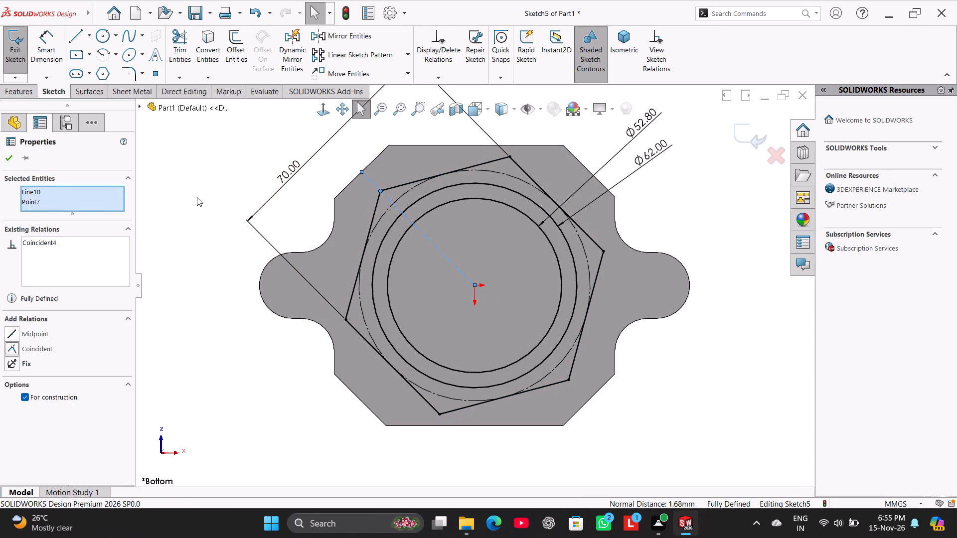
left_click(197, 169)
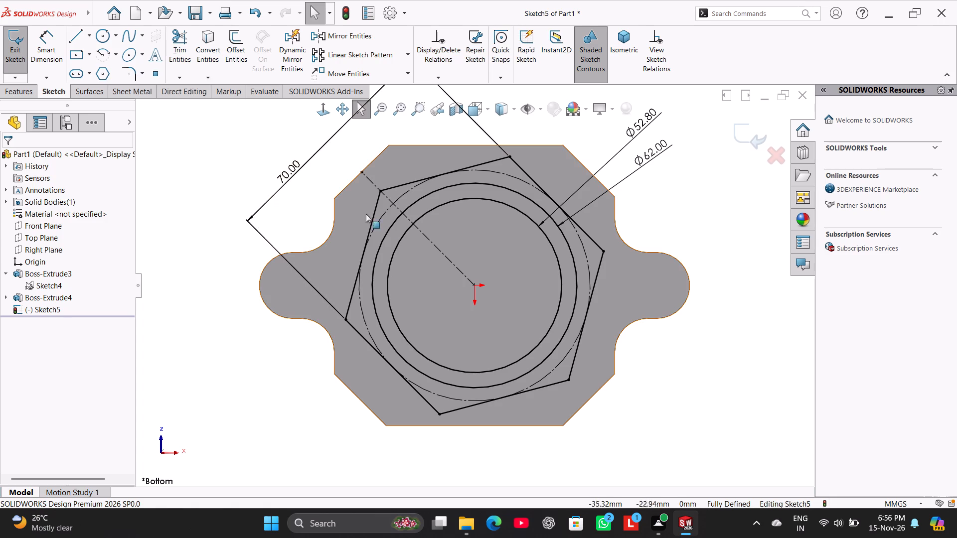
Delete the 62 mm circle together with its diameter dimension.
right_click(388, 228)
left_click(434, 373)
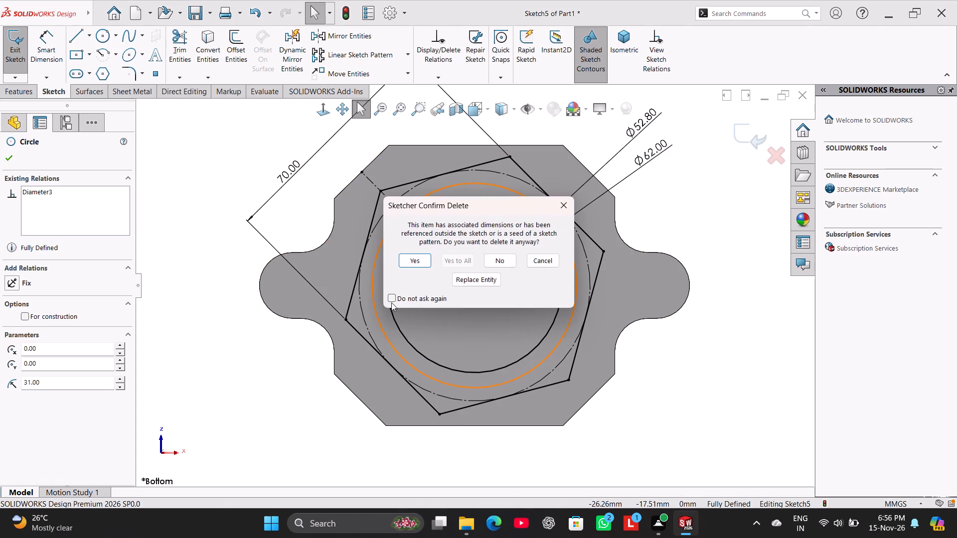
left_click(410, 268)
left_click(412, 259)
Convert the 52.8 mm circle to construction geometry.
right_click(388, 286)
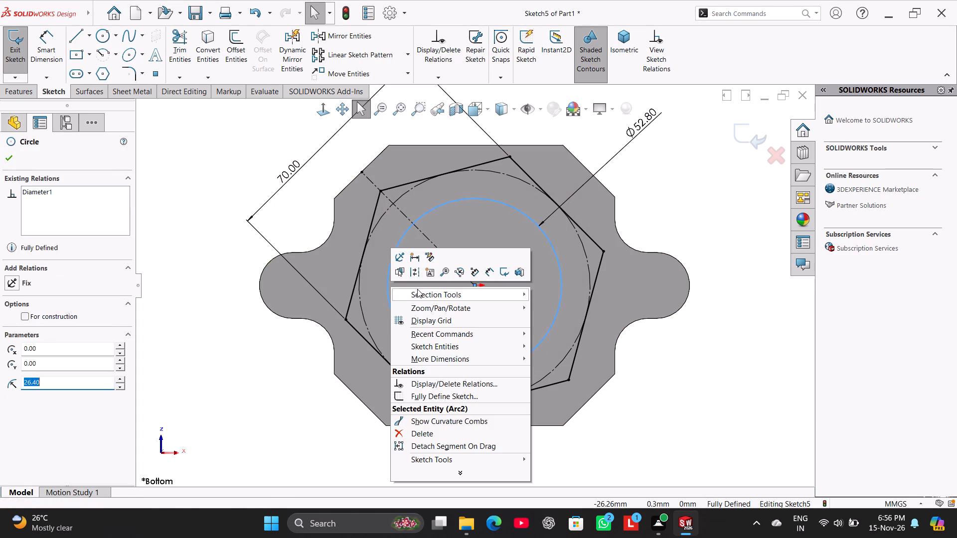
left_click(416, 278)
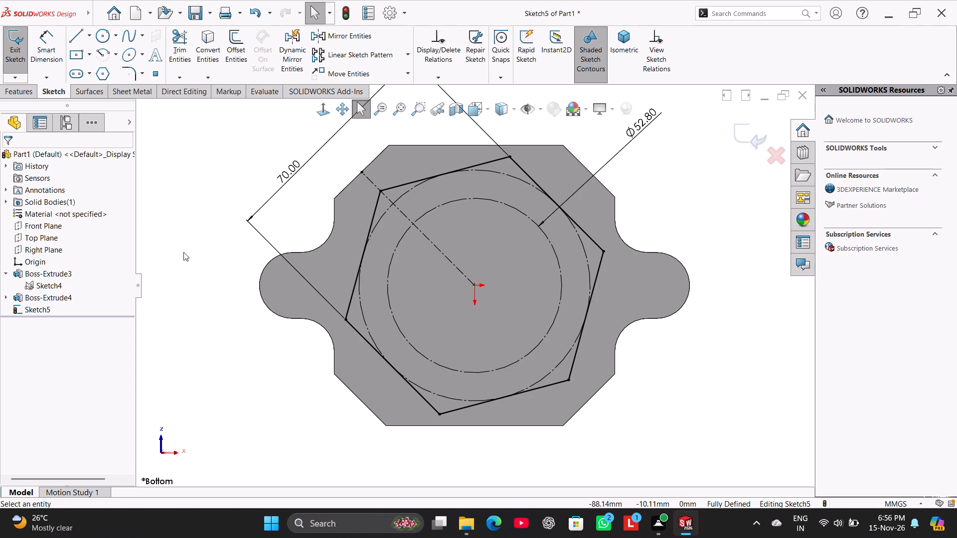
Draw a centerline from the midpoint of the part's lower-left chamfered edge to the origin.
left_click(87, 33)
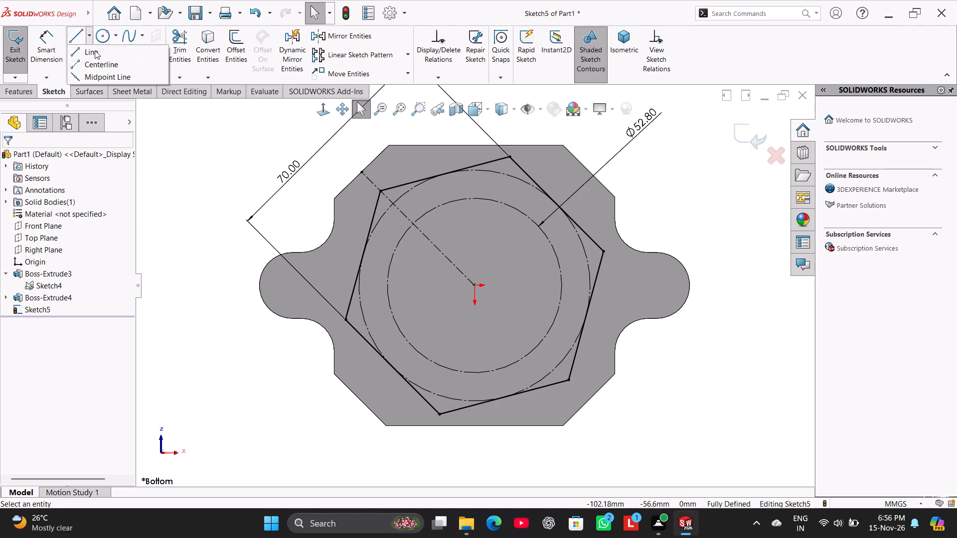
left_click(101, 68)
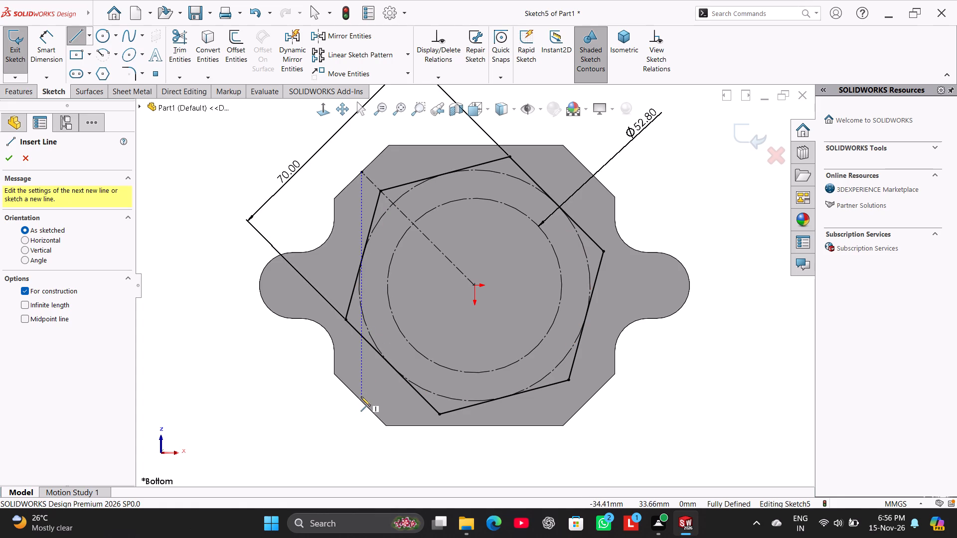
left_click(361, 402)
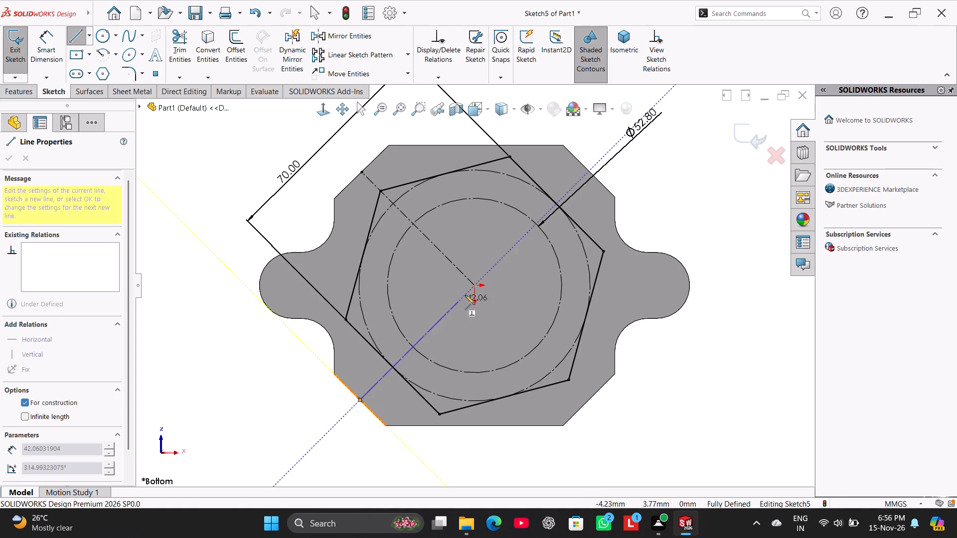
left_click(476, 286)
right_click(291, 365)
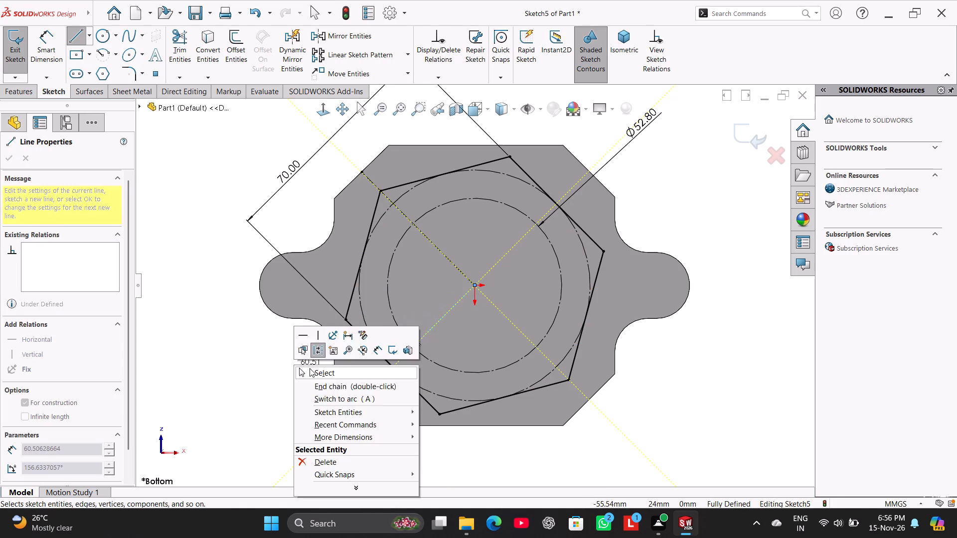
left_click(311, 369)
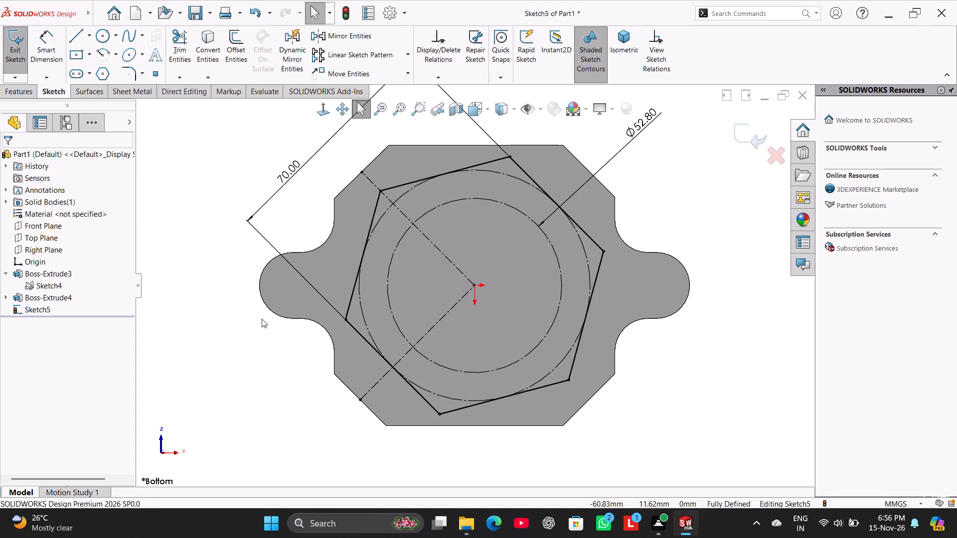
Sketch a centerpoint arc about 13 mm in radius centred on the hexagon's lower-left bottom vertex, ending on its two adjacent sides.
left_click(103, 52)
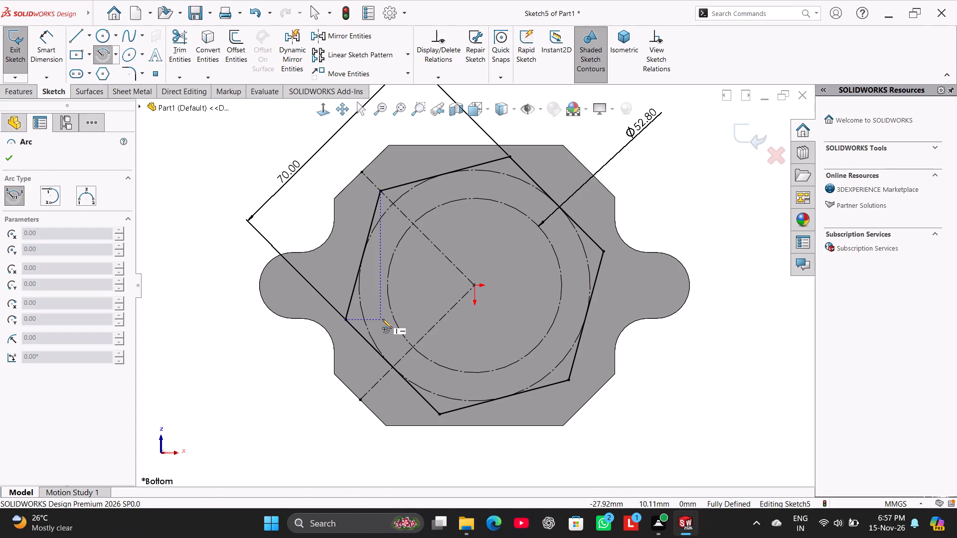
left_click(438, 413)
left_click(411, 383)
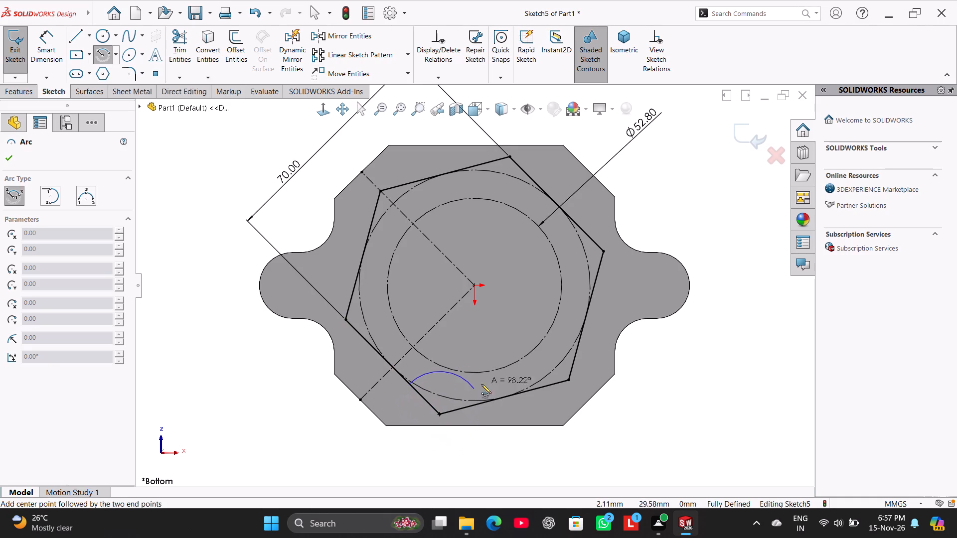
left_click(481, 403)
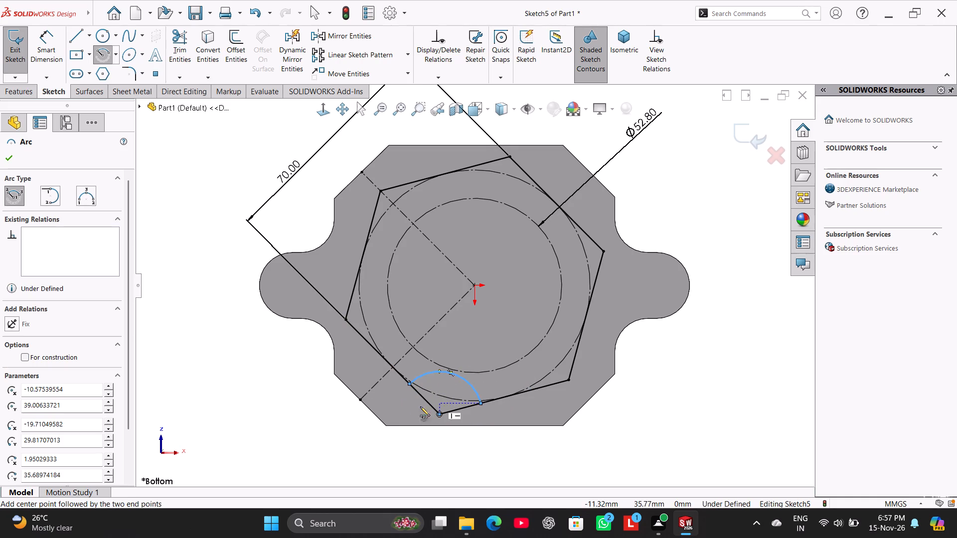
right_click(295, 412)
left_click(307, 416)
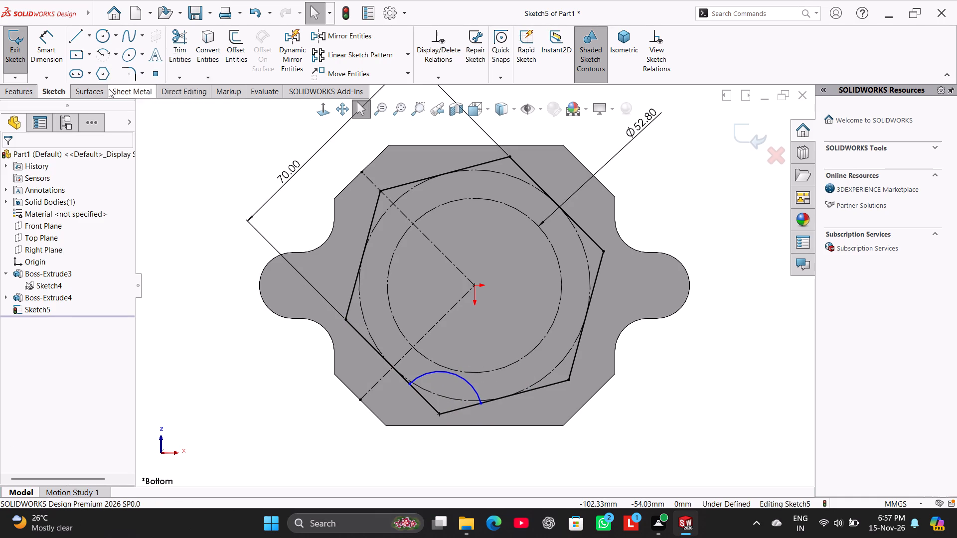
Dimension the arc at the hexagon's bottom vertex with a radius of 12.5 mm.
left_click(50, 53)
left_click(455, 375)
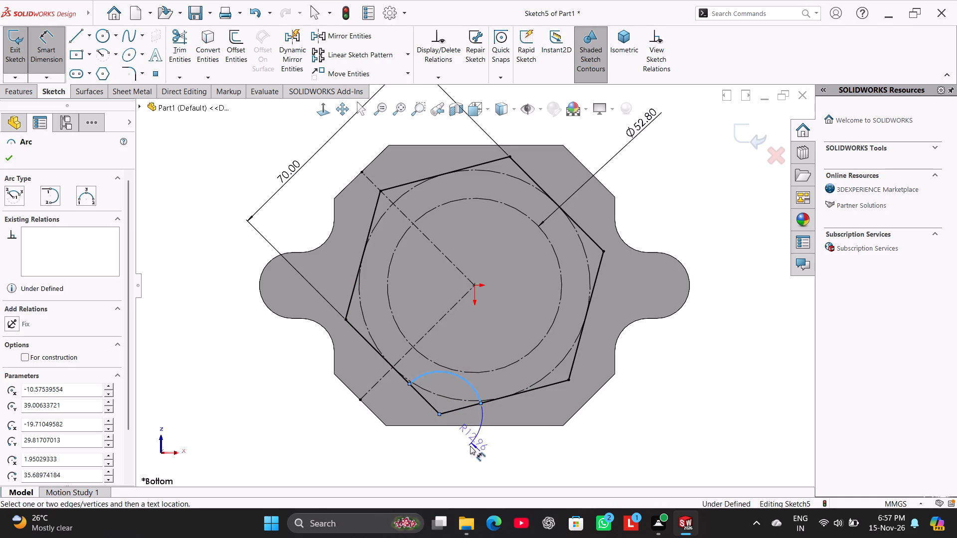
left_click(453, 457)
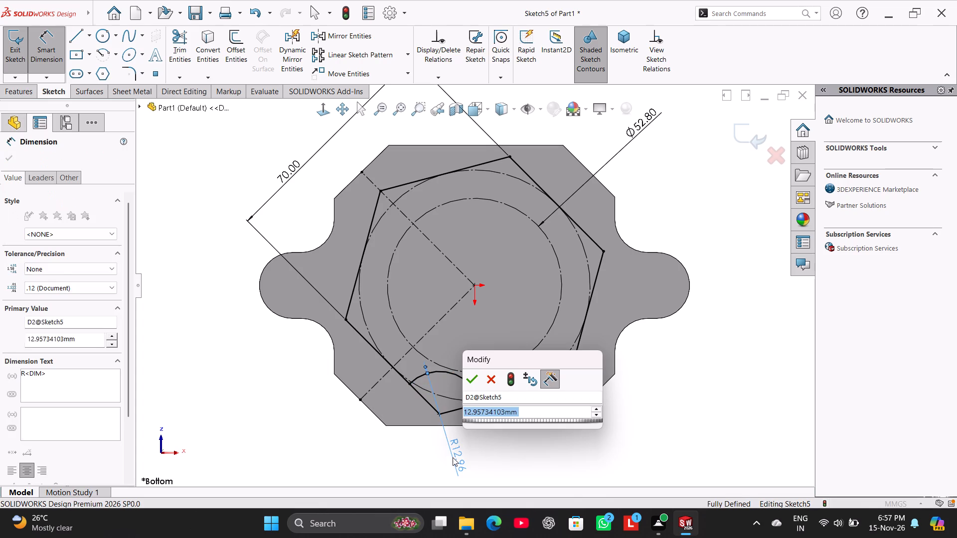
type("12")
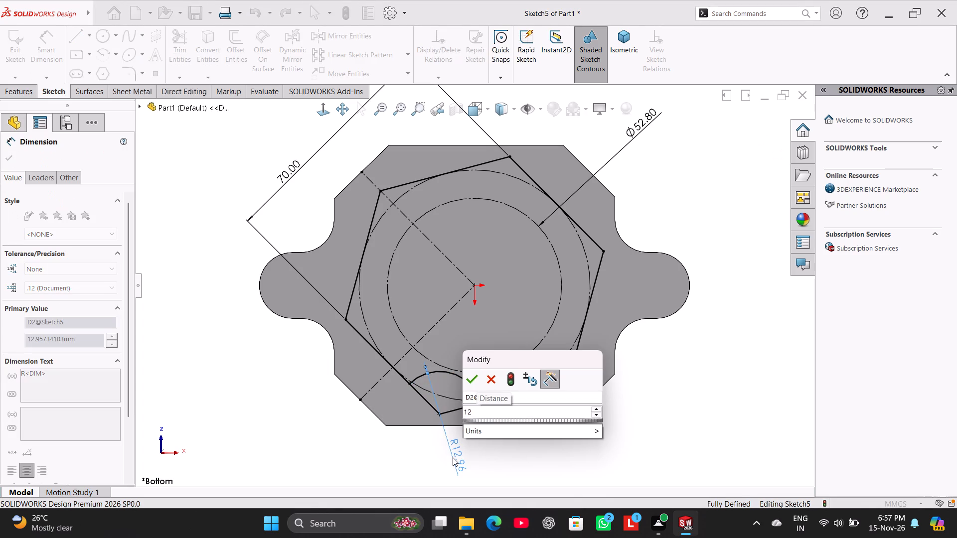
type(".5")
key("Return")
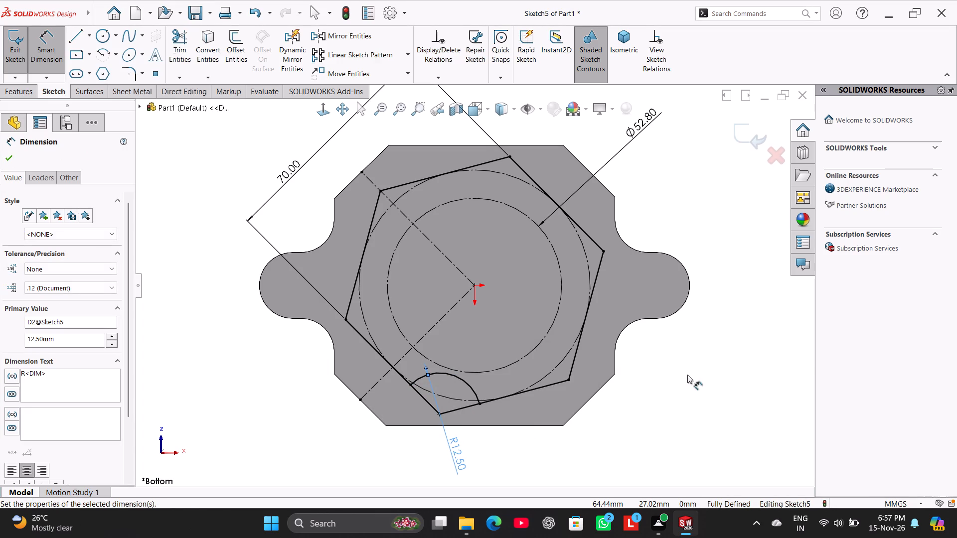
right_click(687, 375)
left_click(719, 404)
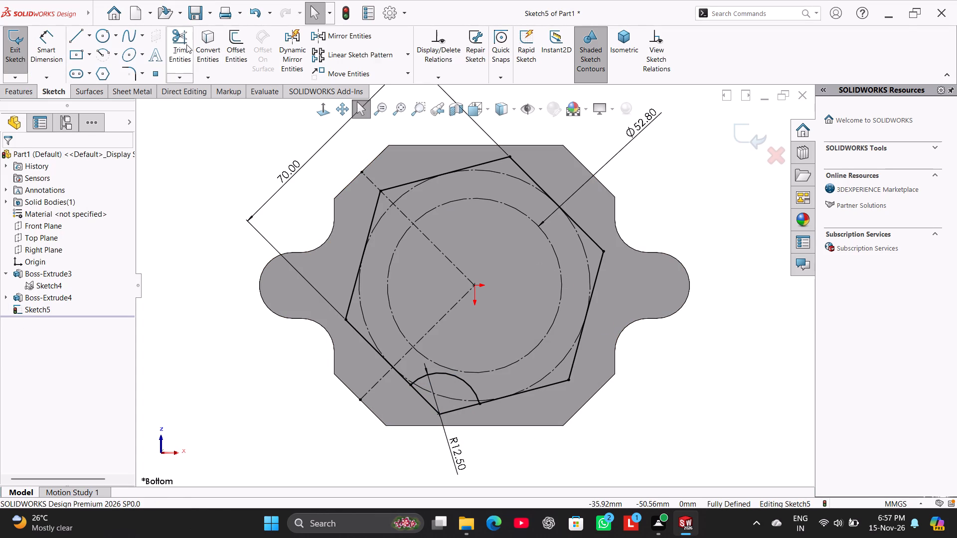
Trim both hexagon side segments between the R12.5 arc and its centre vertex, keeping trimmed entities as construction geometry.
left_click(186, 44)
left_click(52, 372)
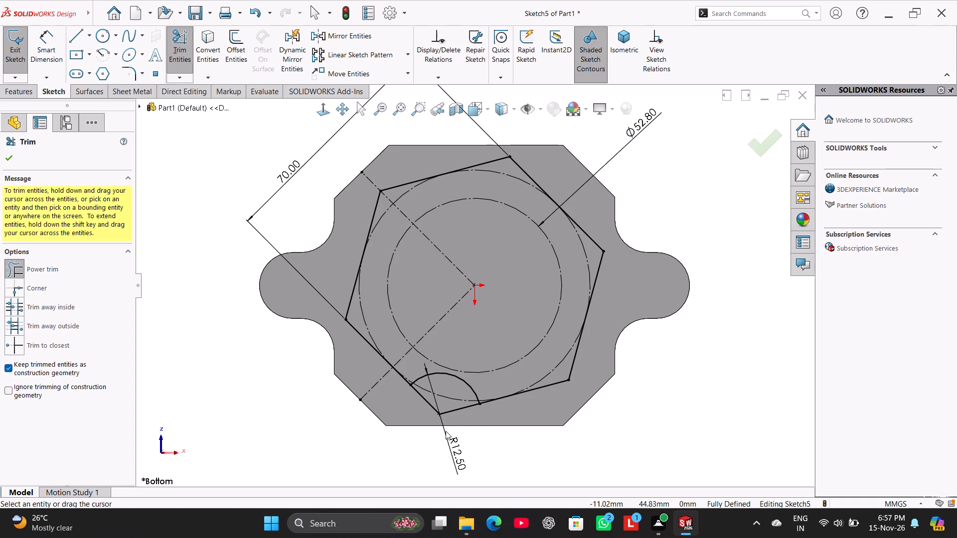
left_click_drag(476, 425, 455, 407)
left_click_drag(420, 410, 430, 398)
left_click(15, 158)
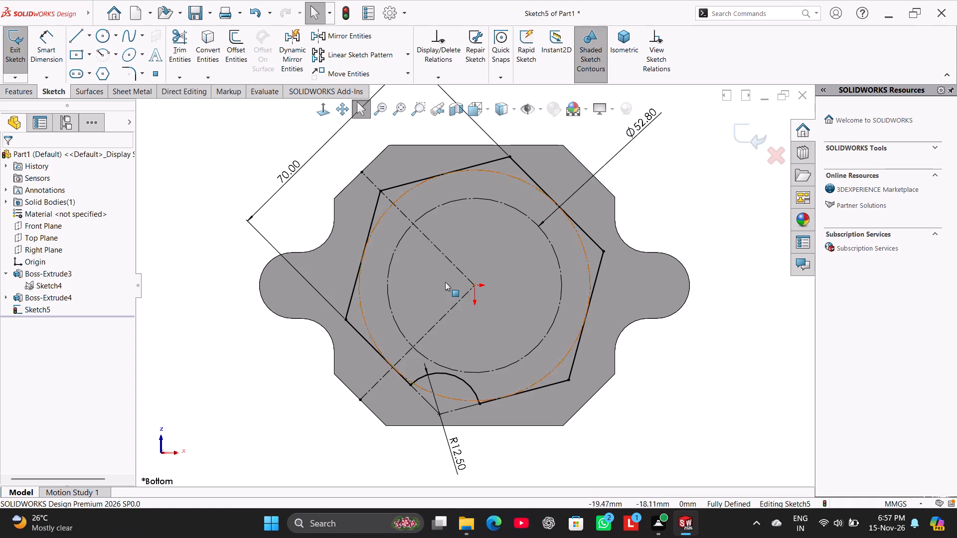
Create a circular sketch pattern of the R12.5 arc about the origin with 3 equally spaced instances over 360 degrees.
left_click(471, 383)
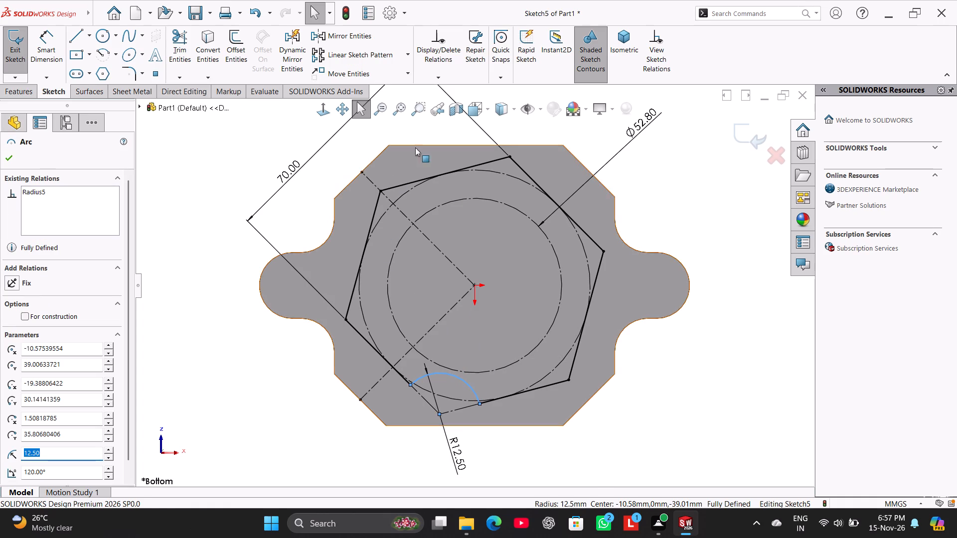
left_click(406, 58)
left_click(395, 84)
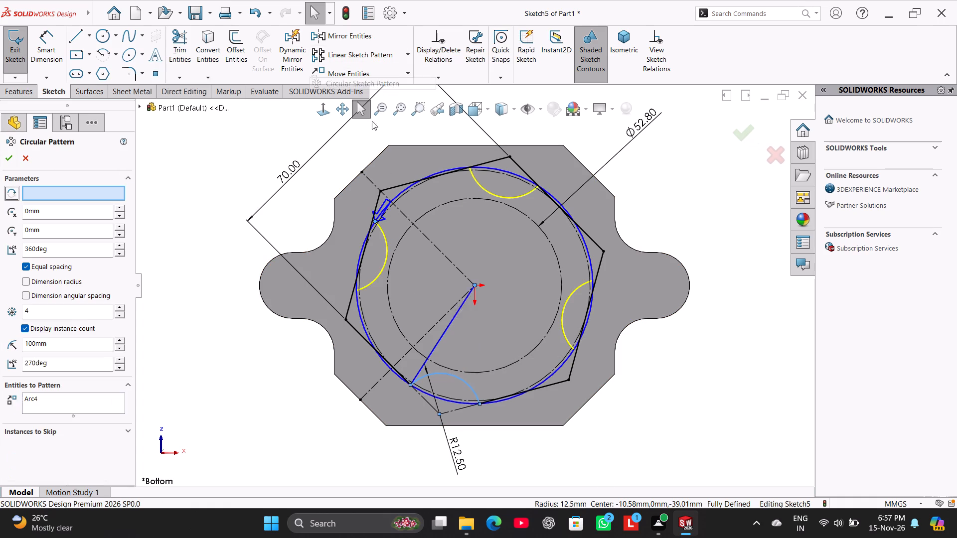
double_click(41, 316)
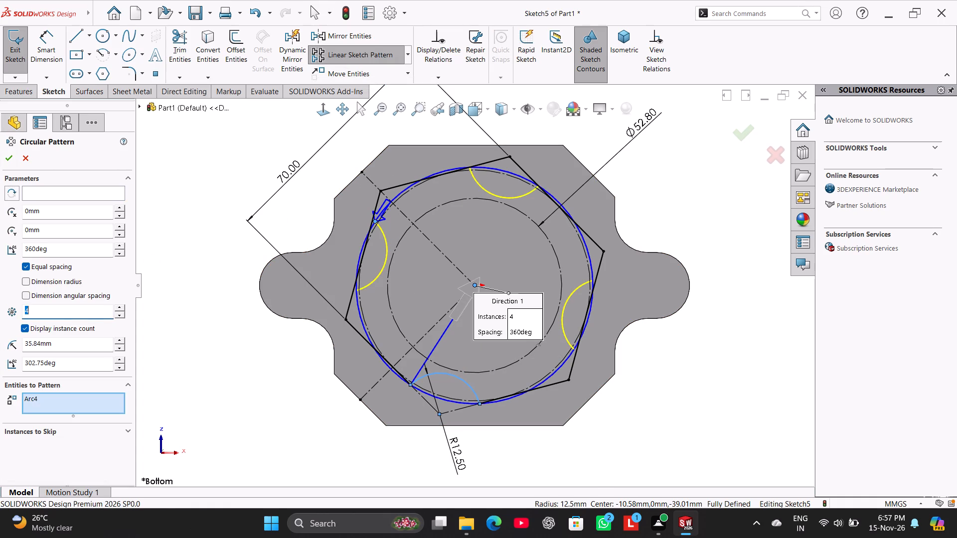
key("3")
key("Return")
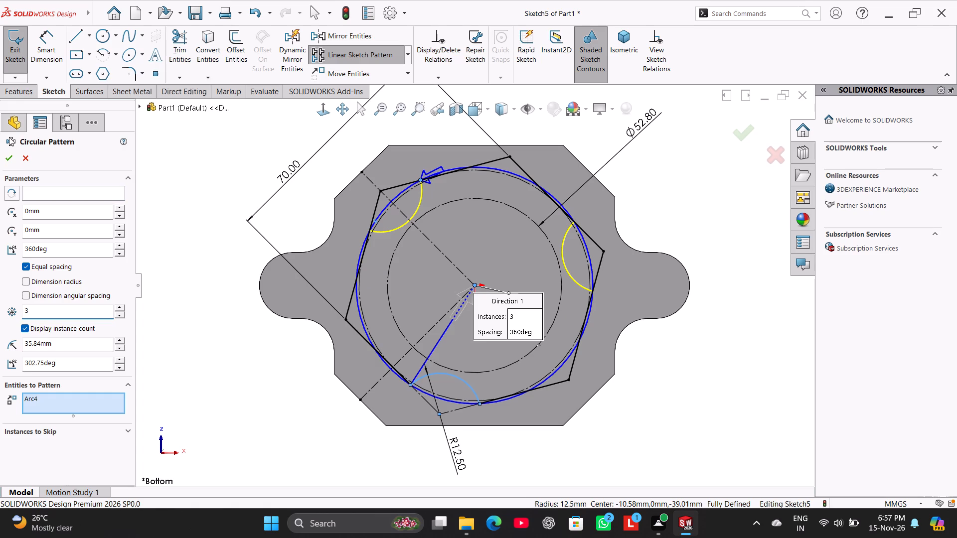
left_click(7, 151)
left_click(233, 355)
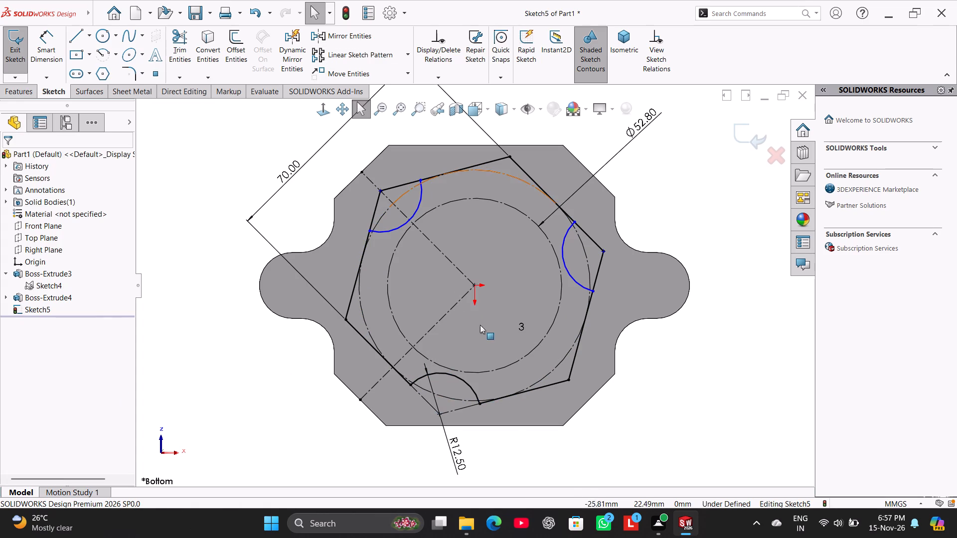
Nudge the centre point at the origin and the upper-left patterned arc to test how the pattern is constrained.
left_click_drag(476, 285, 490, 264)
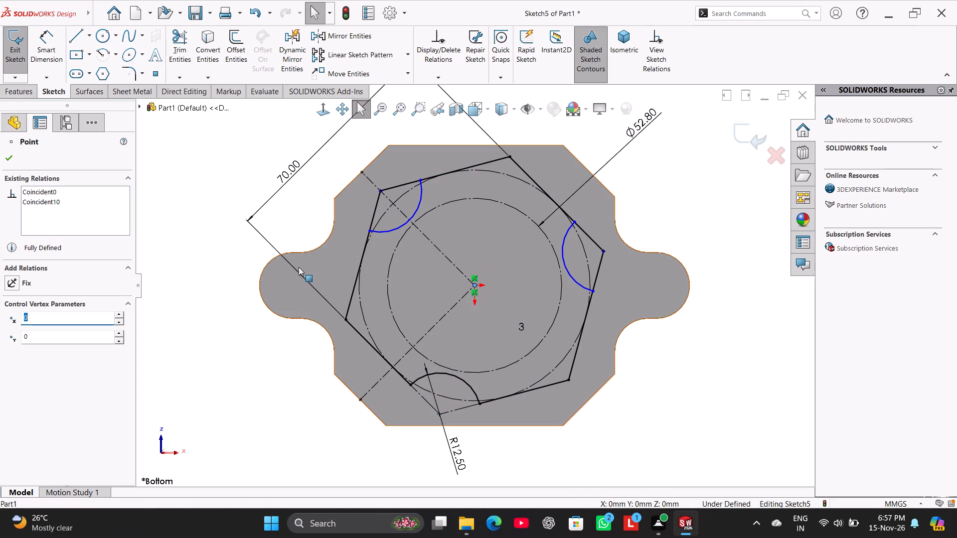
left_click(199, 197)
left_click_drag(421, 206, 443, 186)
left_click(179, 413)
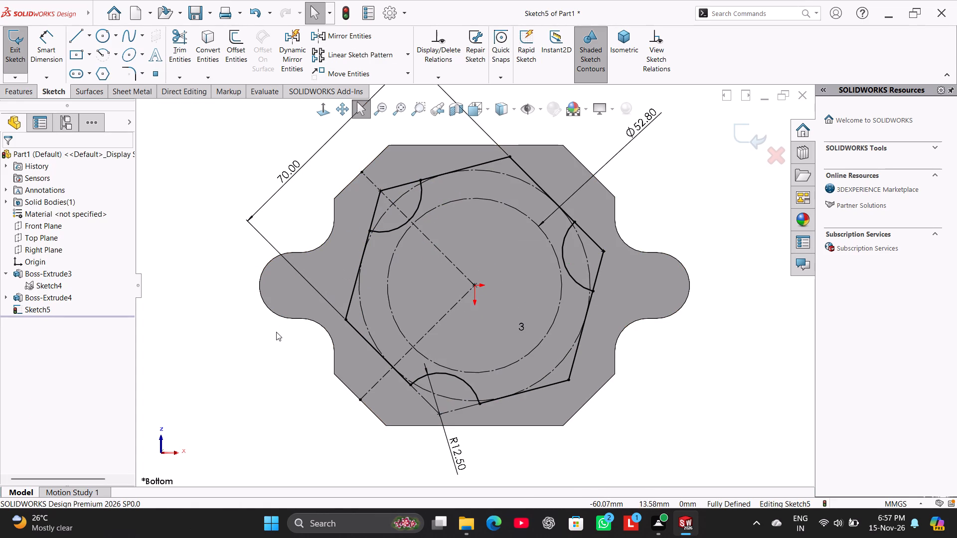
Trim the hexagon corners outside the upper-left and right patterned arcs, keeping the trimmed segments as construction geometry.
left_click(167, 47)
left_click_drag(384, 207, 368, 203)
left_click_drag(396, 191, 397, 189)
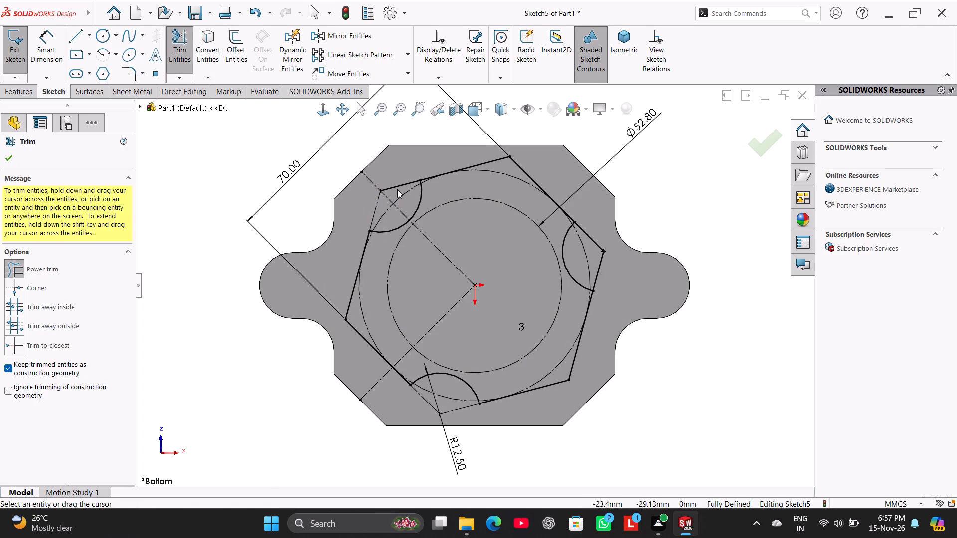
left_click_drag(397, 189, 401, 170)
left_click_drag(592, 249, 608, 220)
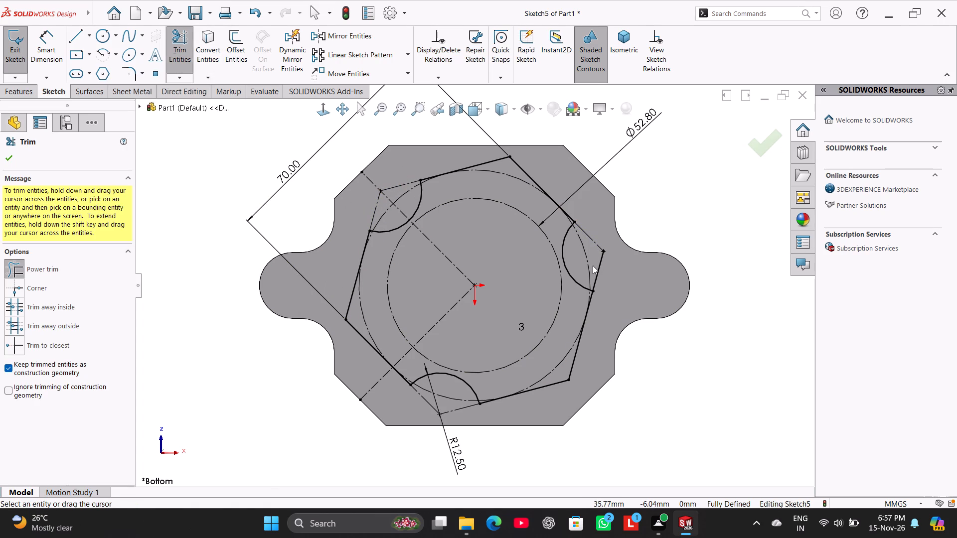
left_click_drag(593, 265, 614, 275)
right_click(713, 214)
left_click(743, 246)
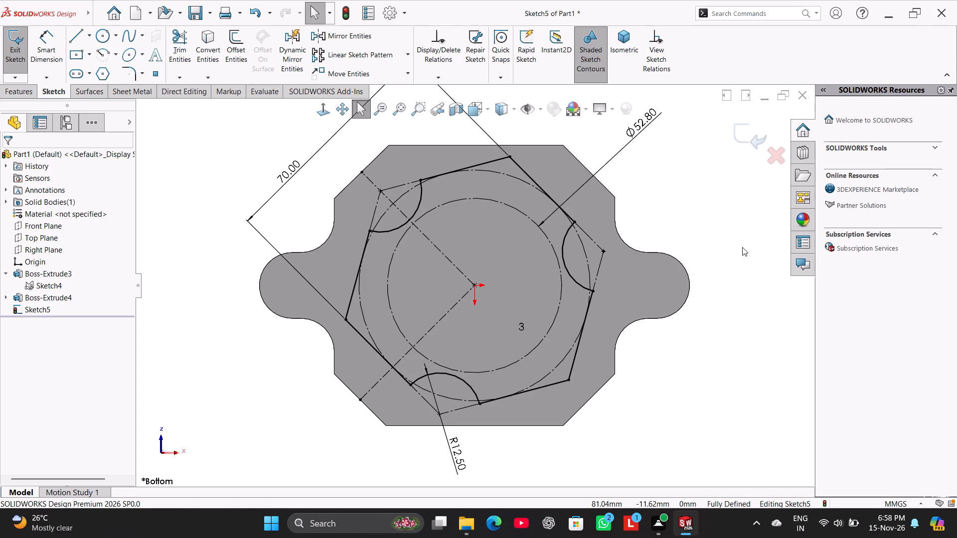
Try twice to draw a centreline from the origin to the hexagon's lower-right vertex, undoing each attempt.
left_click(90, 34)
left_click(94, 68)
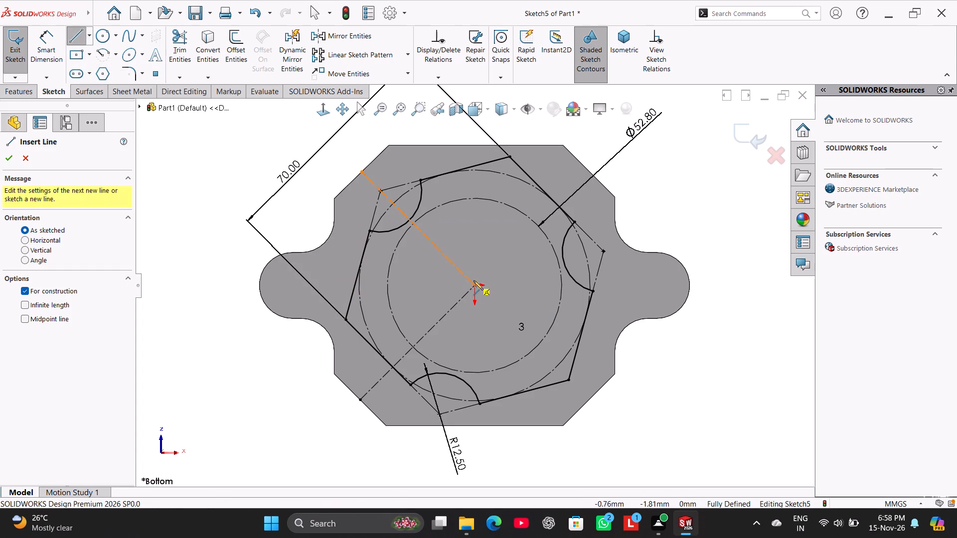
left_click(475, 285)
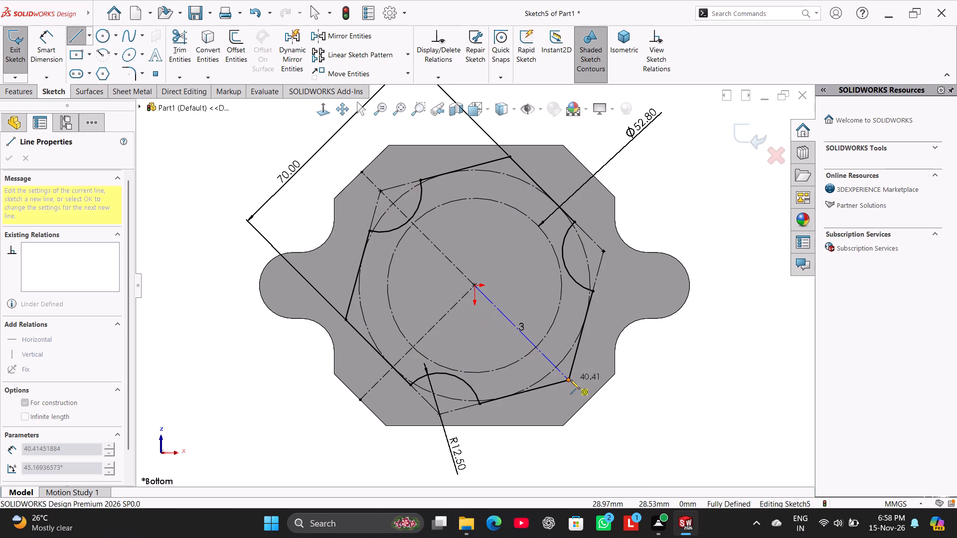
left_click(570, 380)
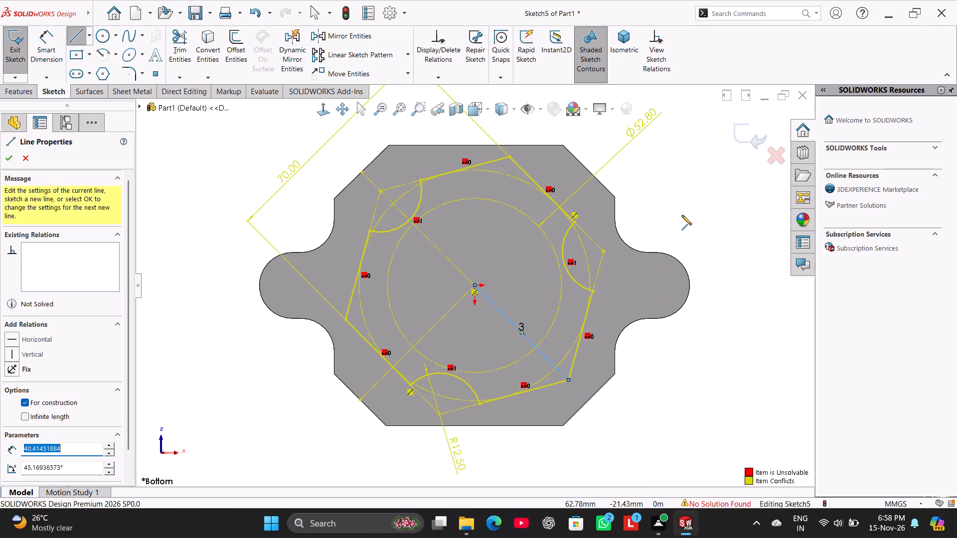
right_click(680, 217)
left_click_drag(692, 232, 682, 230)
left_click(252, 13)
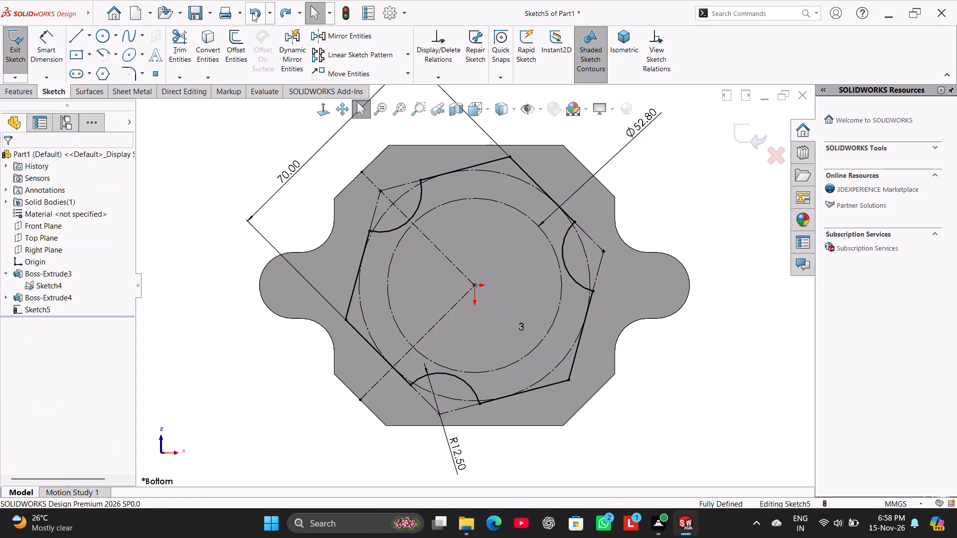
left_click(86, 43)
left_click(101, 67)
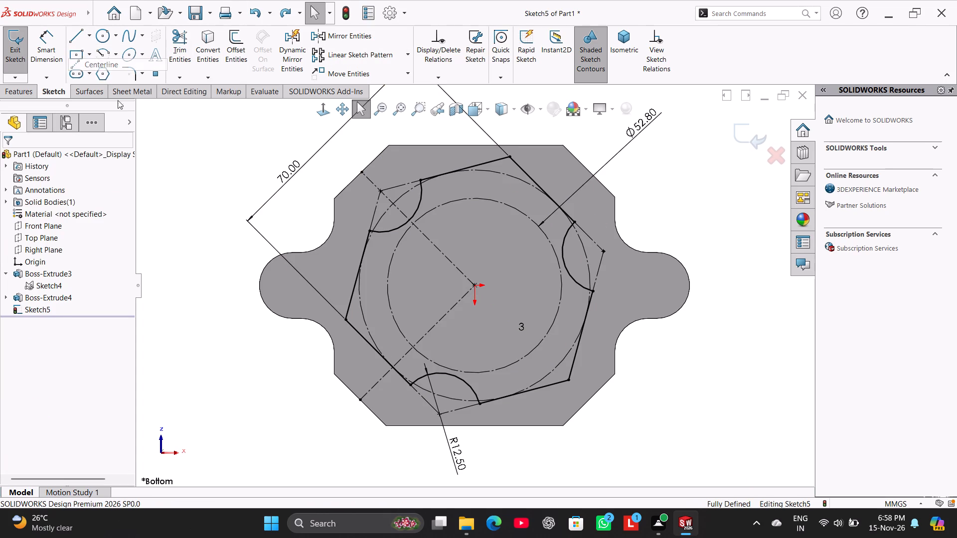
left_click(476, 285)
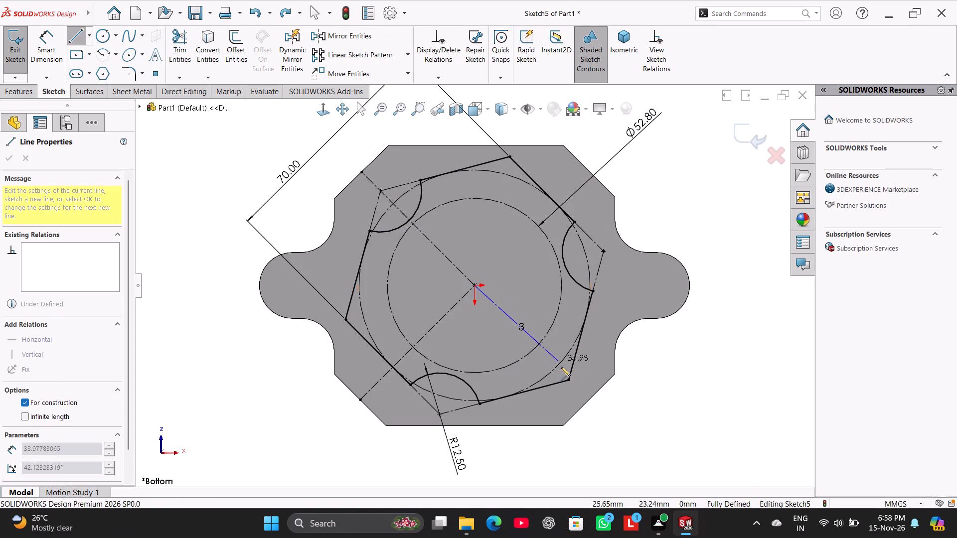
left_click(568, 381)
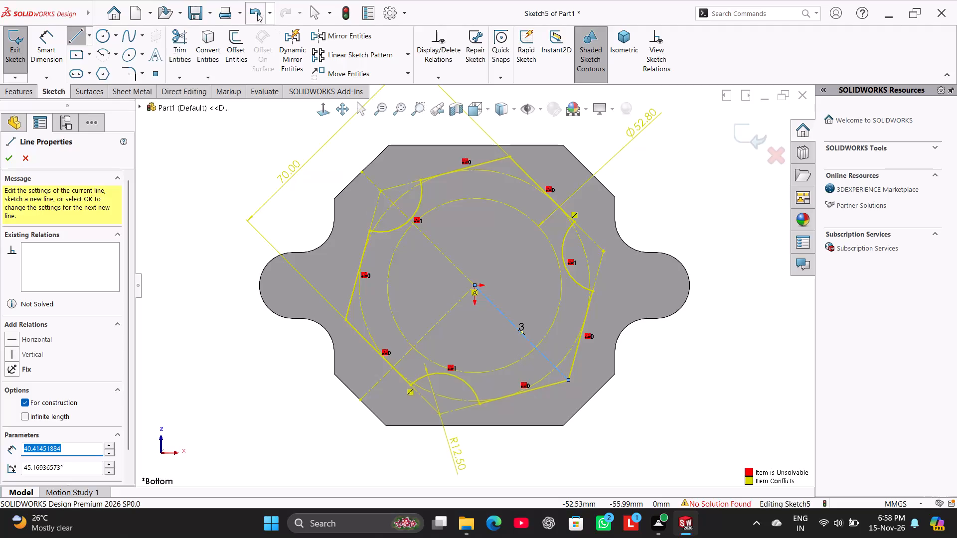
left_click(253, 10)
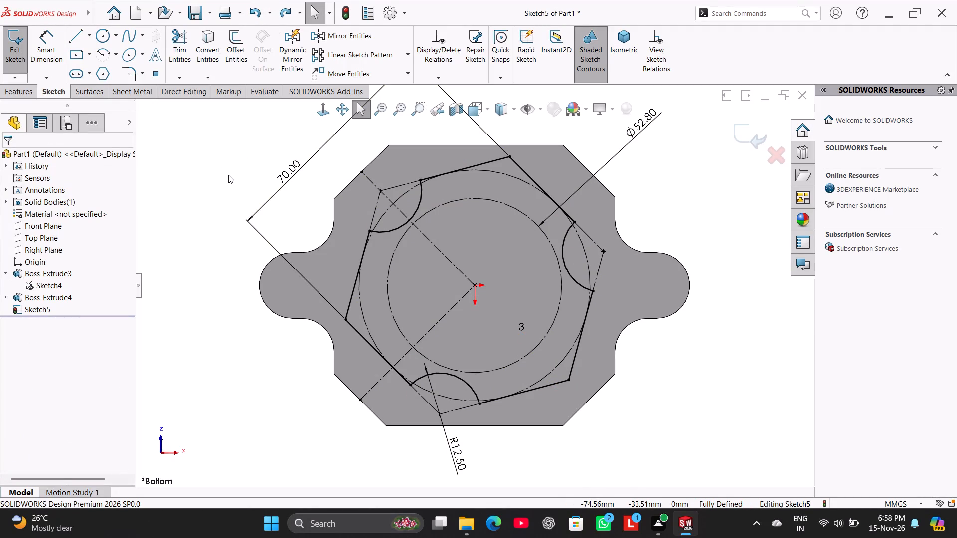
Sketch a U-shaped slot at the hexagon's lower-right corner, with parallel lines about 26 and 25 mm long joined by a tangent arc about R6.6.
left_click(80, 33)
left_click(551, 383)
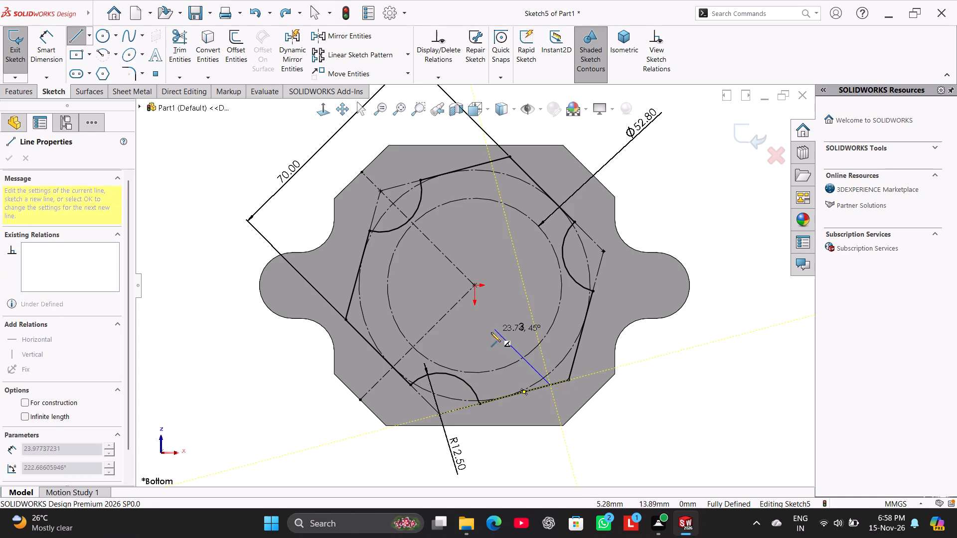
left_click(488, 324)
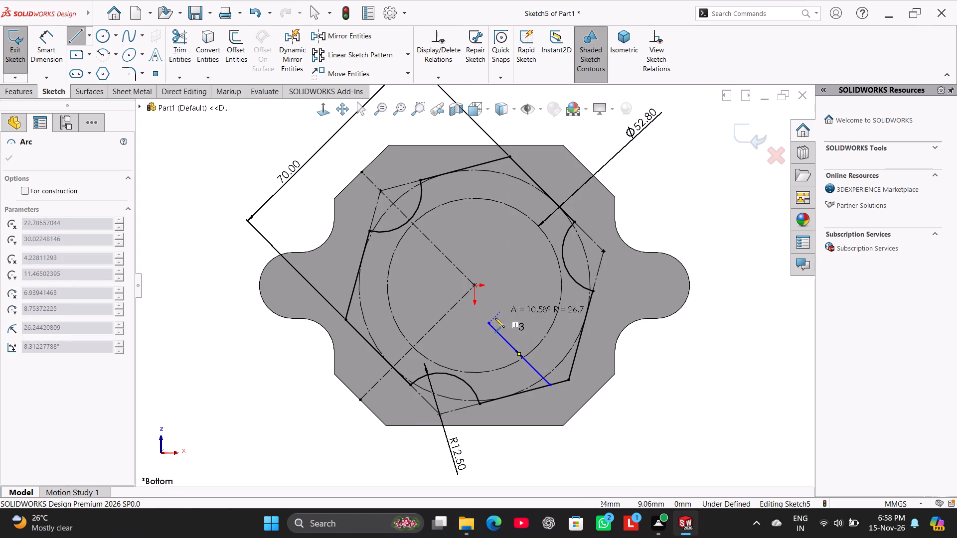
left_click(520, 292)
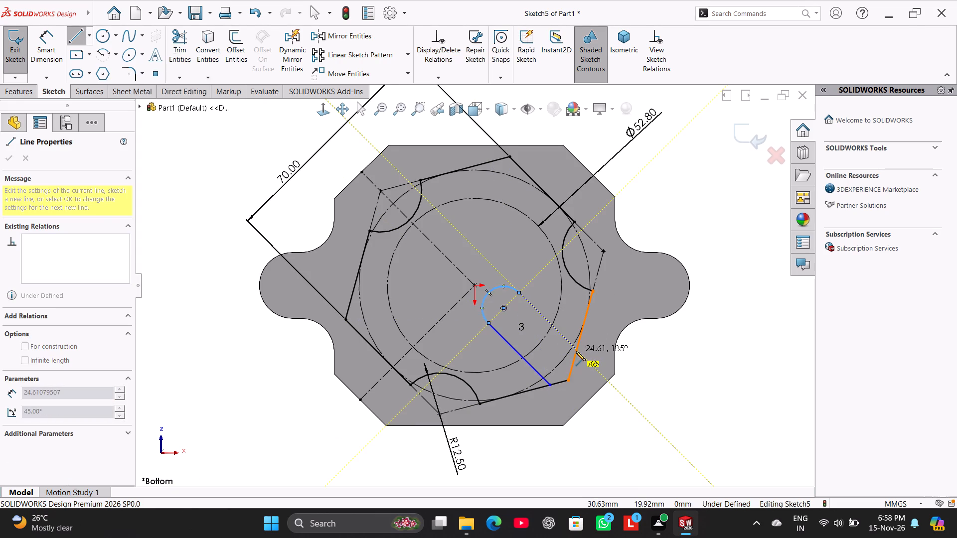
left_click(576, 351)
right_click(698, 227)
left_click(715, 238)
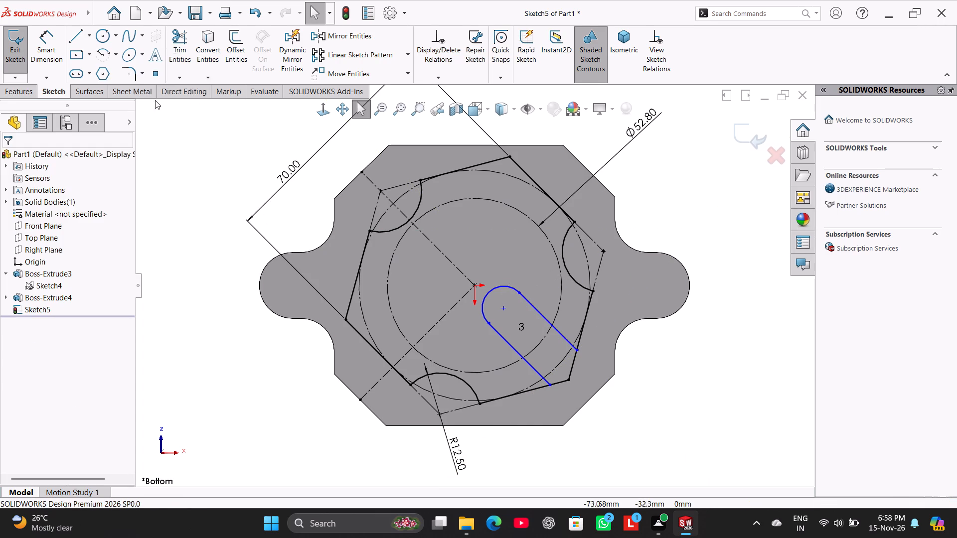
Dimension the slot width between its two parallel lines as 10 mm.
left_click(44, 55)
left_click(525, 362)
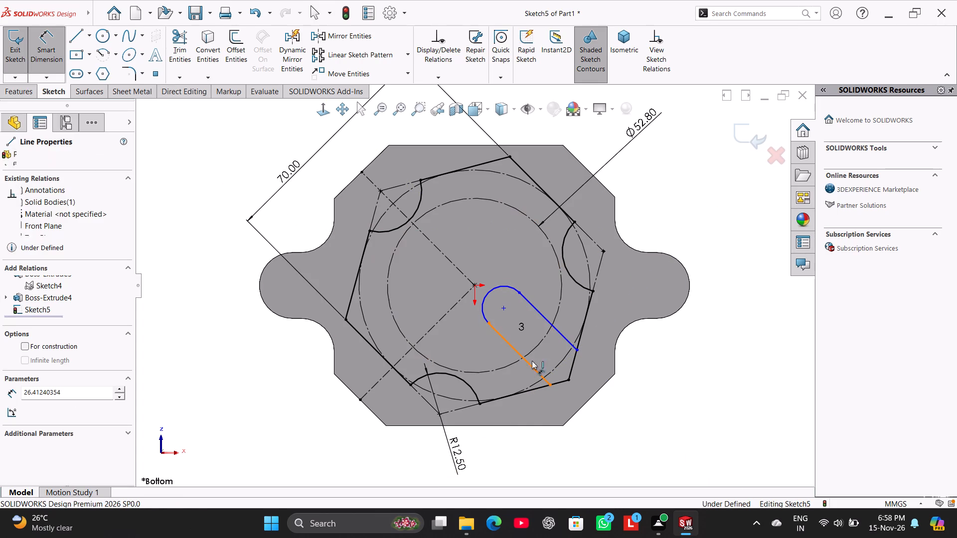
left_click(563, 336)
left_click(610, 410)
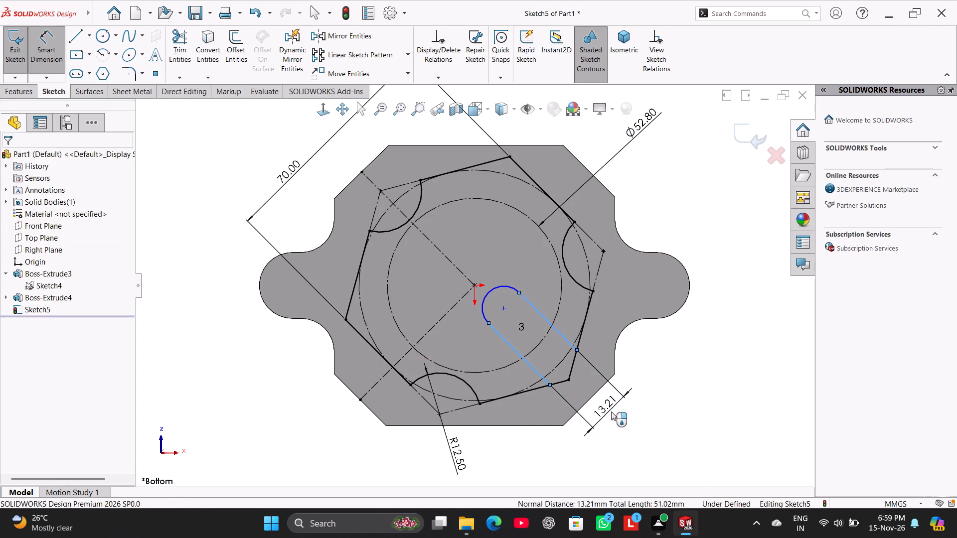
type("10")
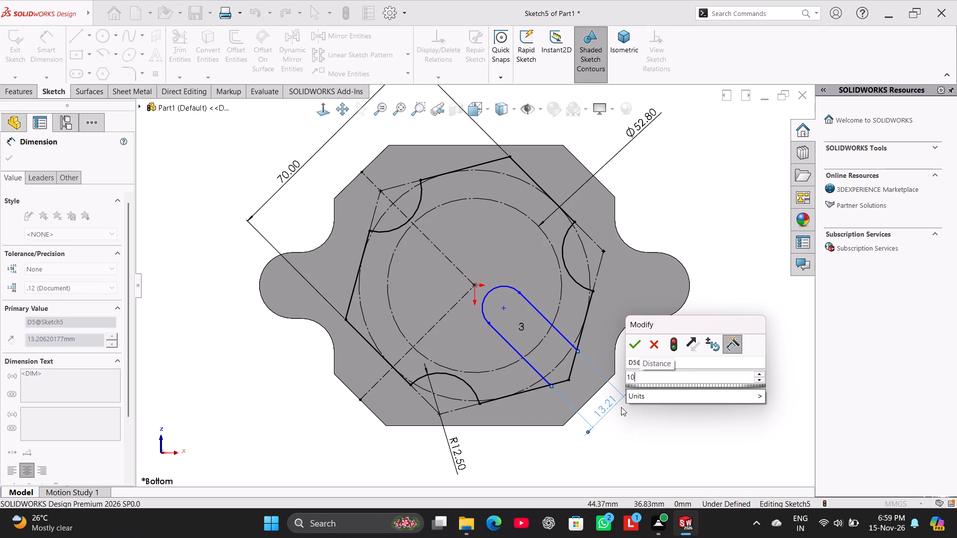
key("Return")
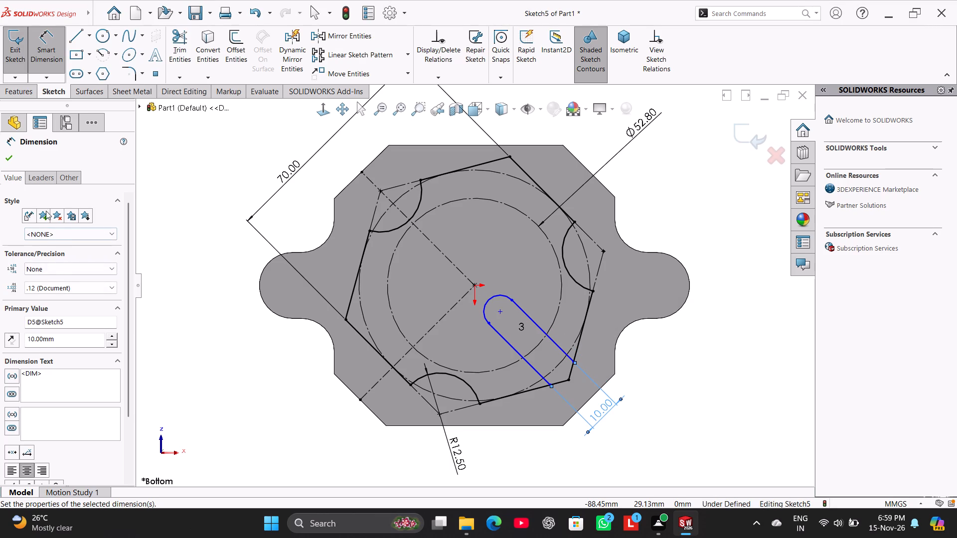
Give the 10 mm slot width a bilateral tolerance with a lower deviation of 0.02 mm.
left_click(61, 272)
left_click(68, 337)
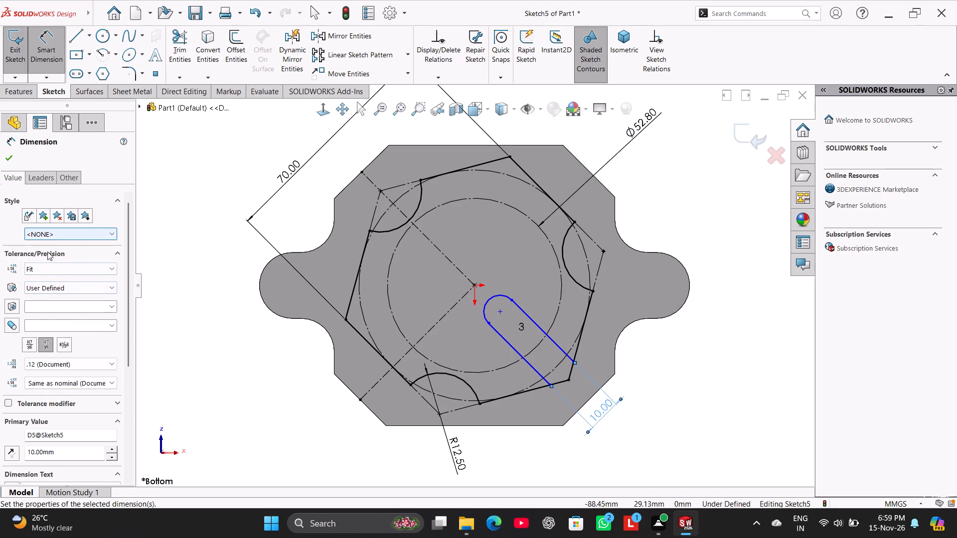
left_click(51, 274)
left_click(60, 297)
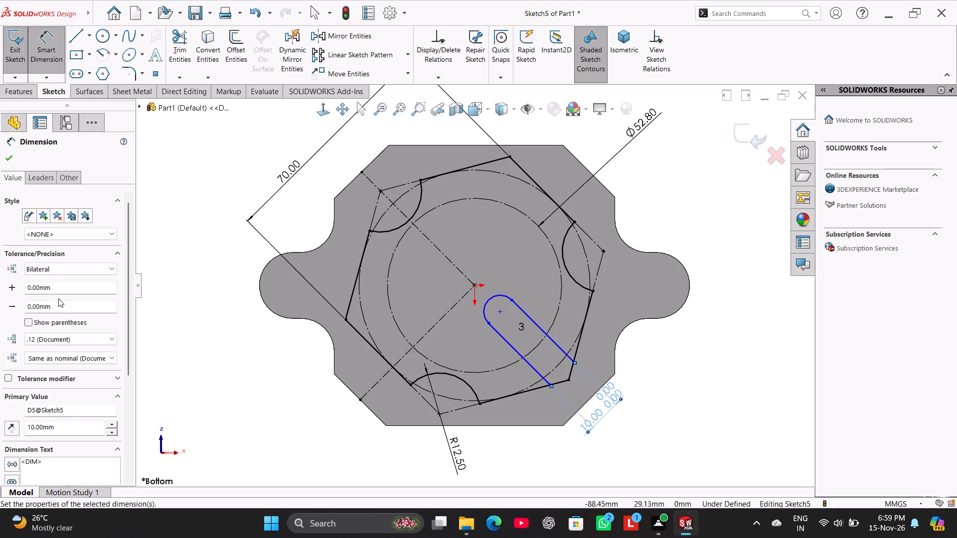
double_click(64, 306)
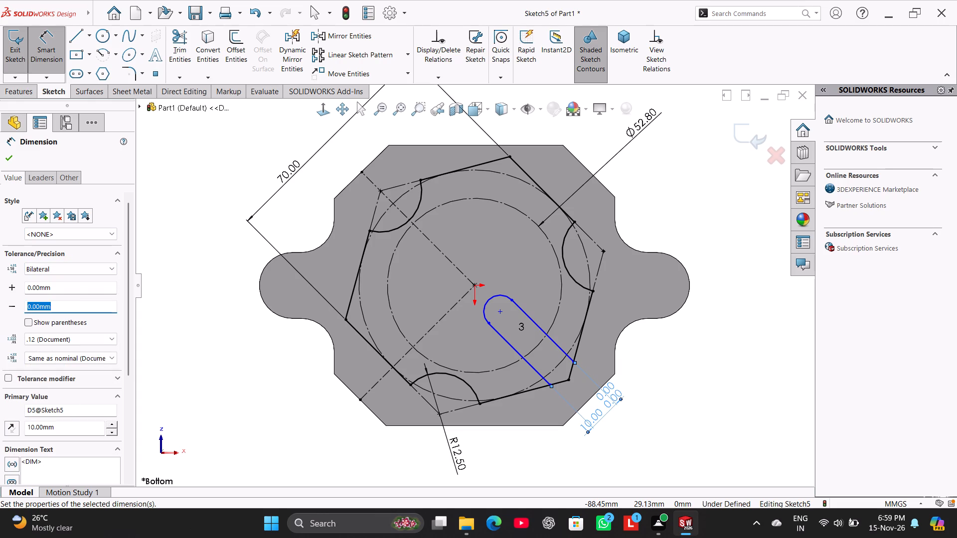
type("0.02")
key("Return")
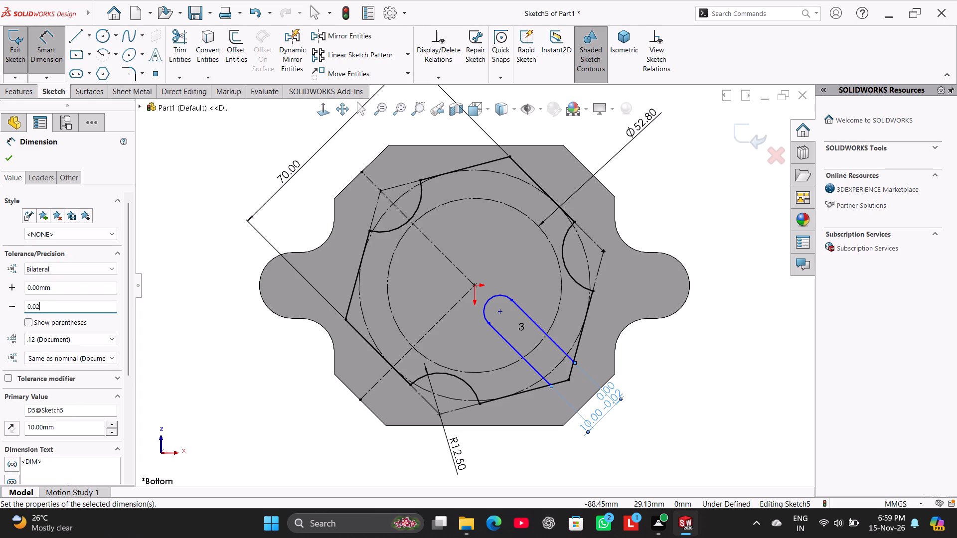
left_click(10, 156)
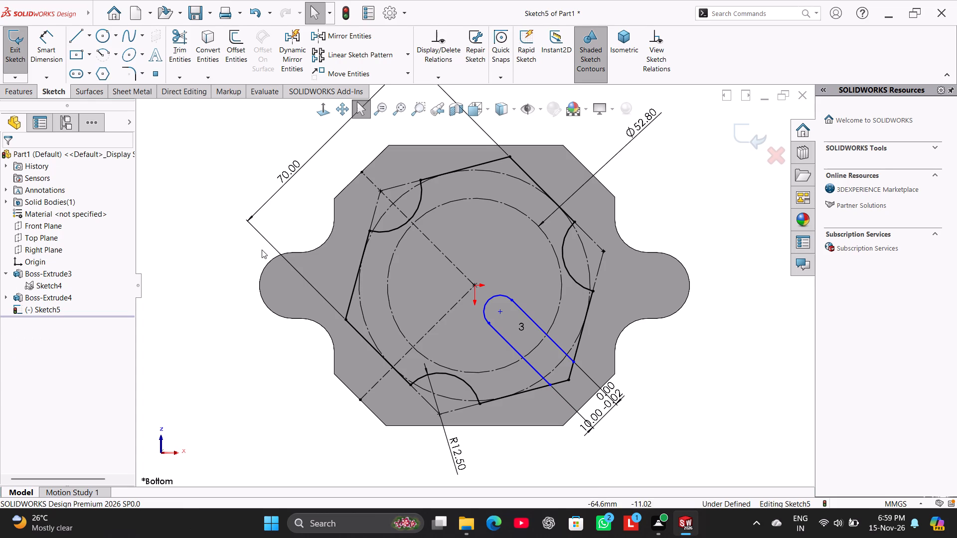
left_click(200, 159)
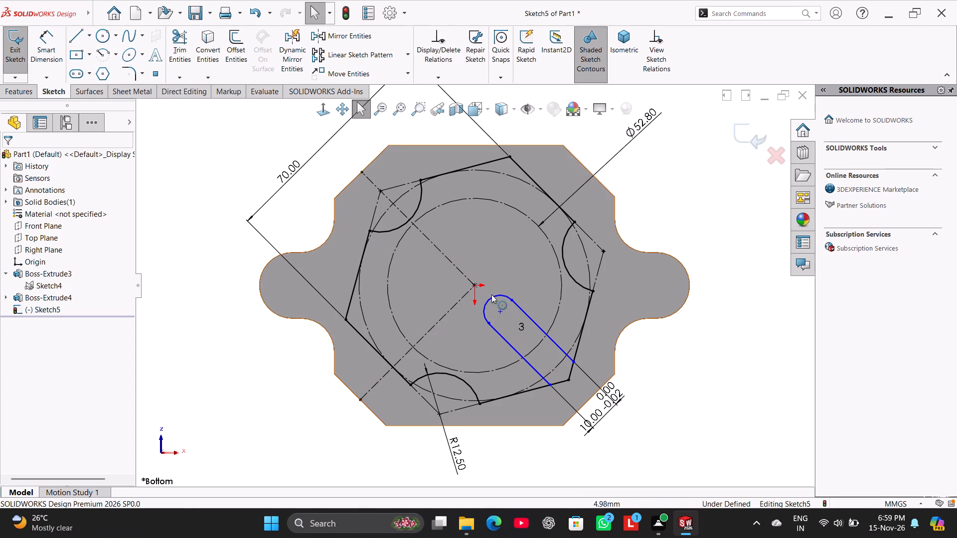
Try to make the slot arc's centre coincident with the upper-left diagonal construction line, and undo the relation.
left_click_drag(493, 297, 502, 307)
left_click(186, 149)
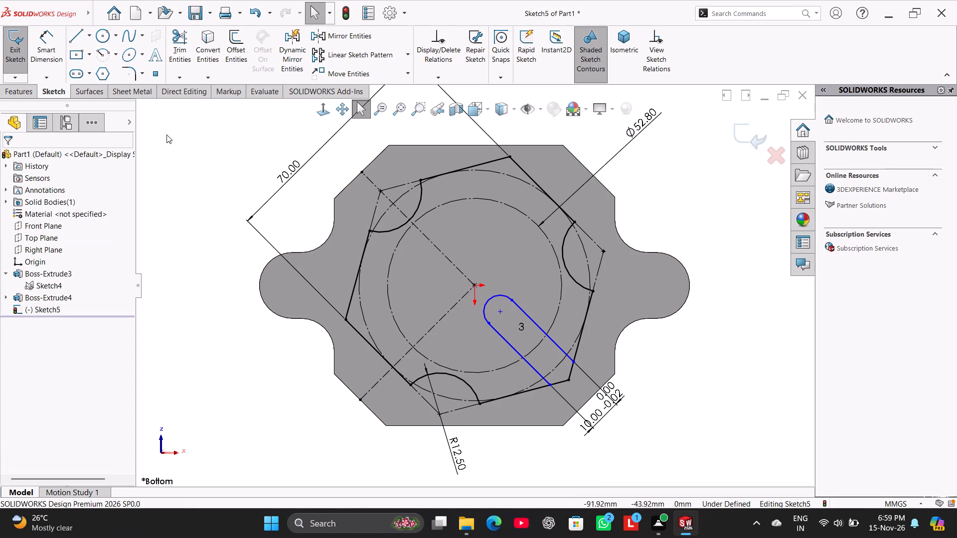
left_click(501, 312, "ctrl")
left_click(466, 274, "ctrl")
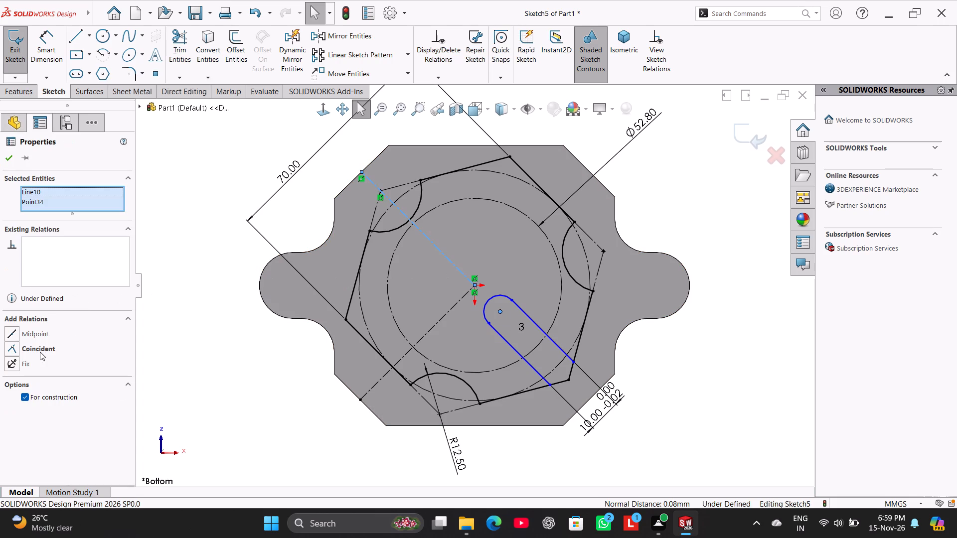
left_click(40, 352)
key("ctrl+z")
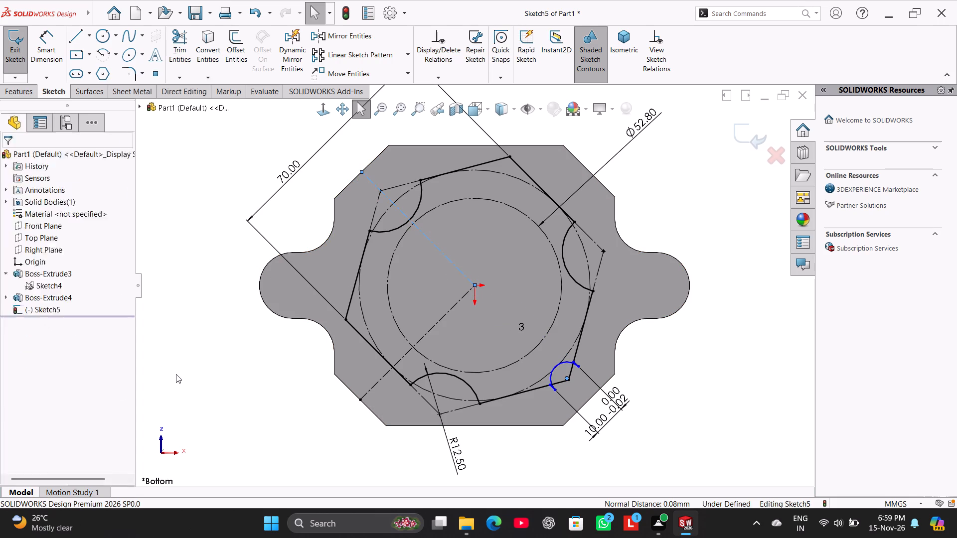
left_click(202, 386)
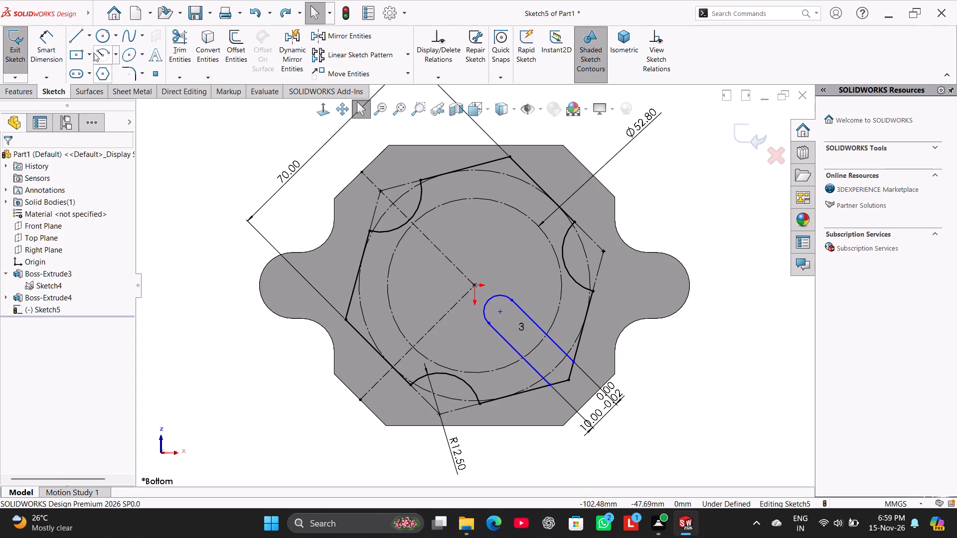
Draw a centreline about 11.1 mm long from the slot arc's centre to the origin.
left_click(89, 44)
left_click(86, 63)
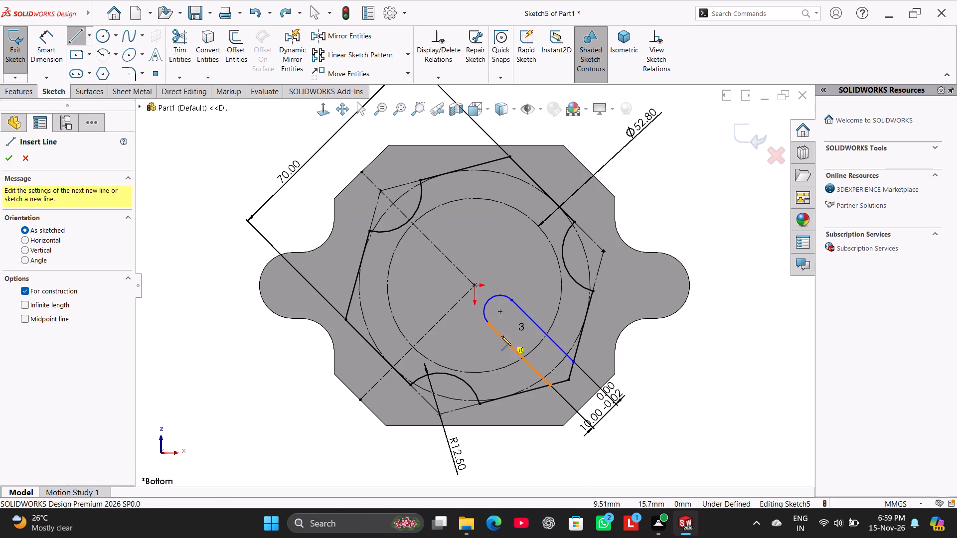
left_click(500, 313)
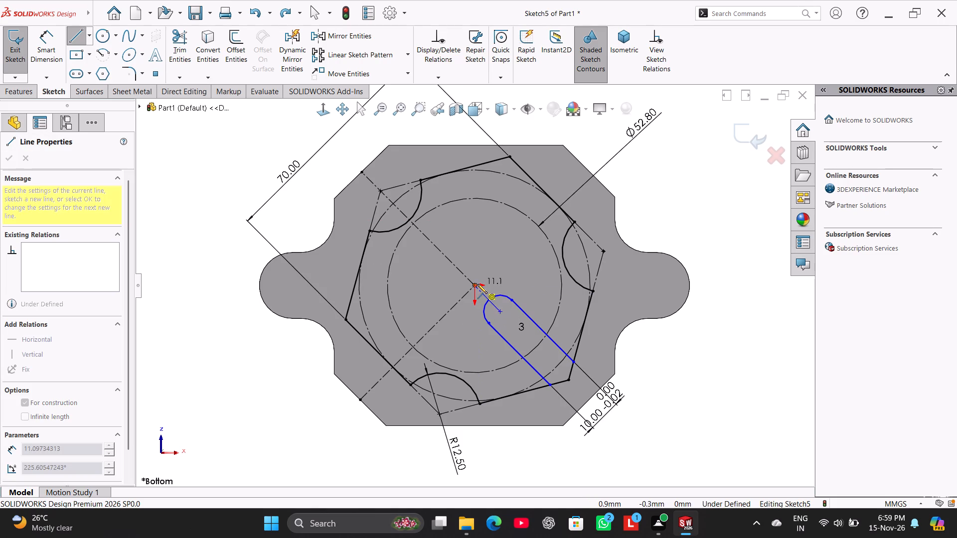
left_click(478, 284)
right_click(290, 398)
left_click(309, 404)
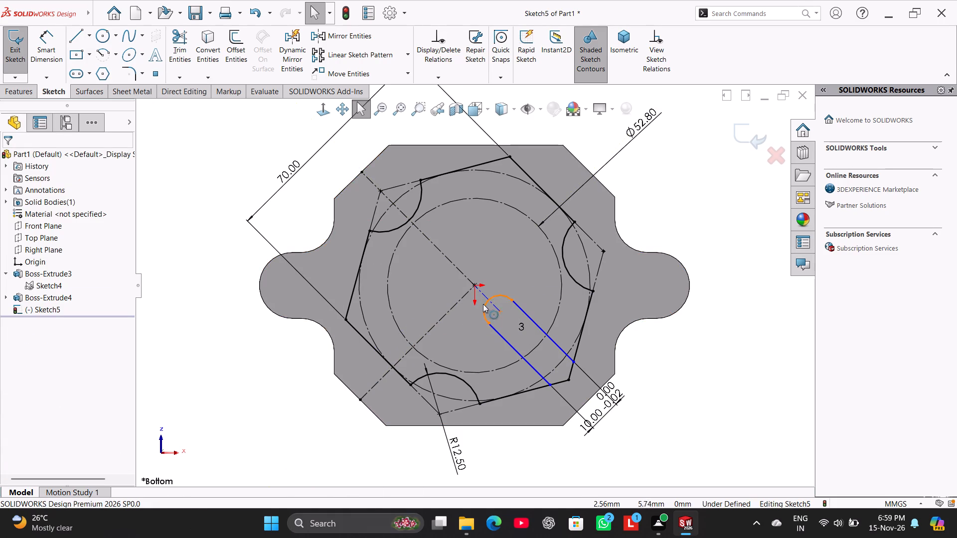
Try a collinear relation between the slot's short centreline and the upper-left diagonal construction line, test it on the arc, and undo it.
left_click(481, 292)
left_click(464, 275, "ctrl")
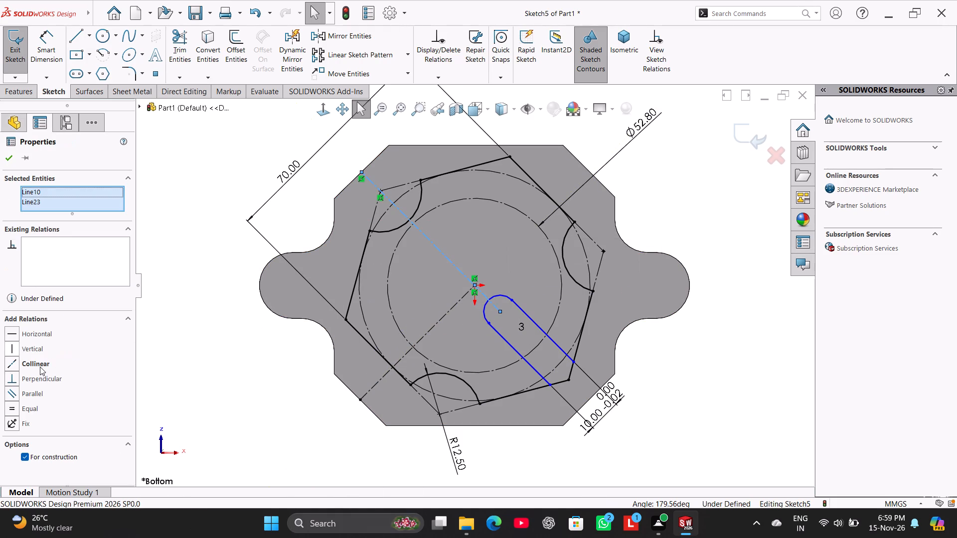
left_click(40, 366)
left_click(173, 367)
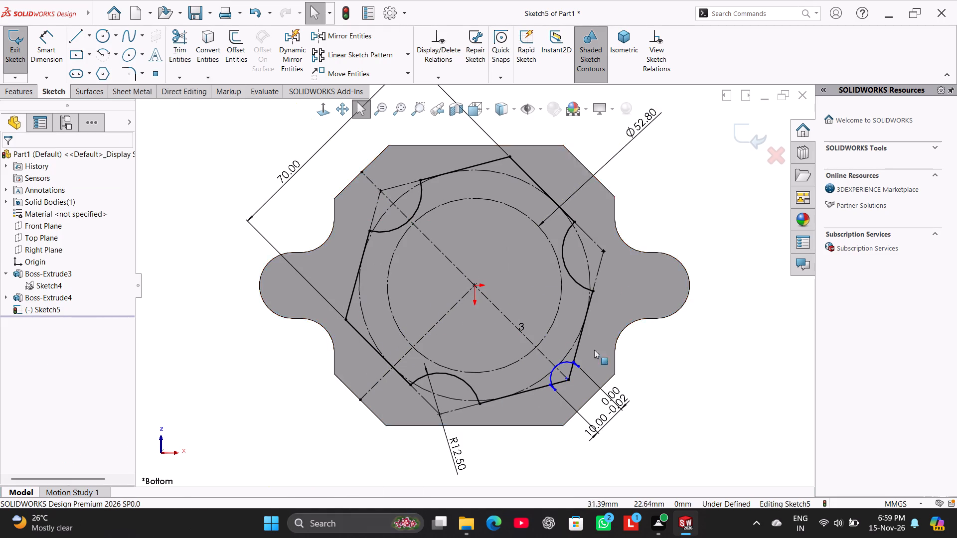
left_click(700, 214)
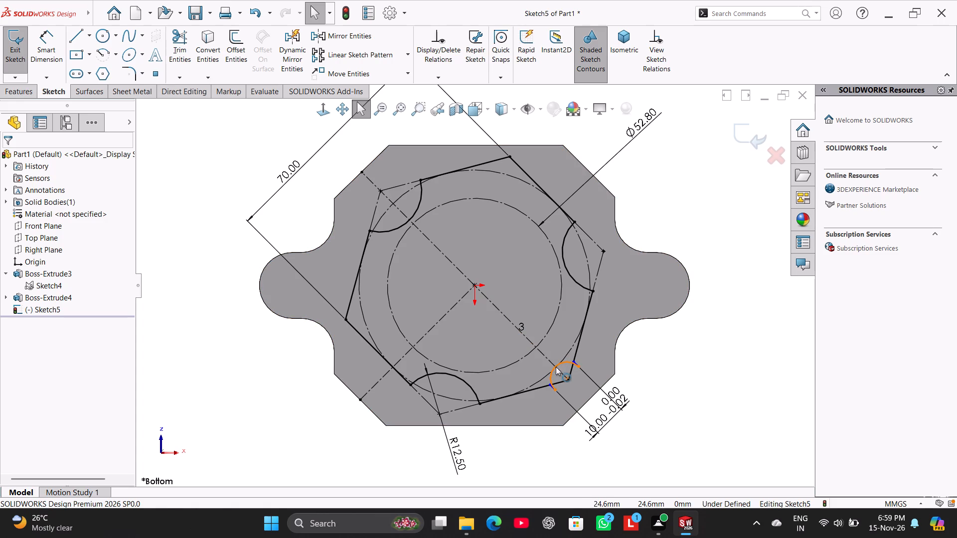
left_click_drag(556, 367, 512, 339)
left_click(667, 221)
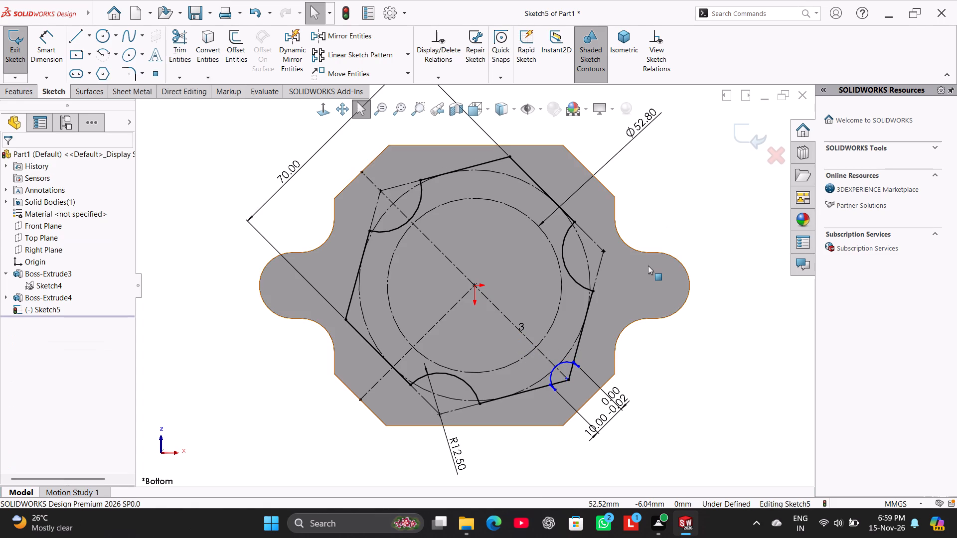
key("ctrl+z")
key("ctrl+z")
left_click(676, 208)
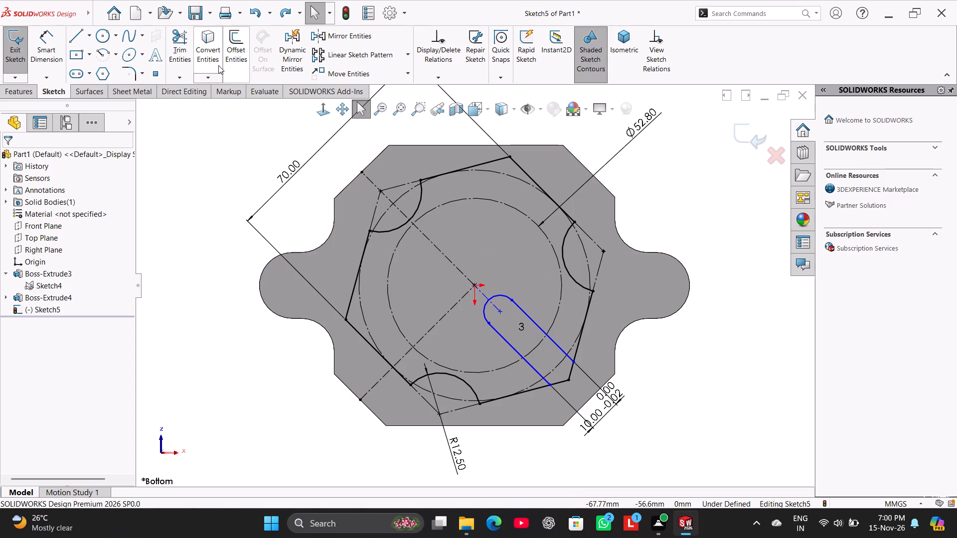
Trim the hexagon edges across the slot's open end with Power trim, keeping the trimmed segments as construction geometry.
left_click(187, 35)
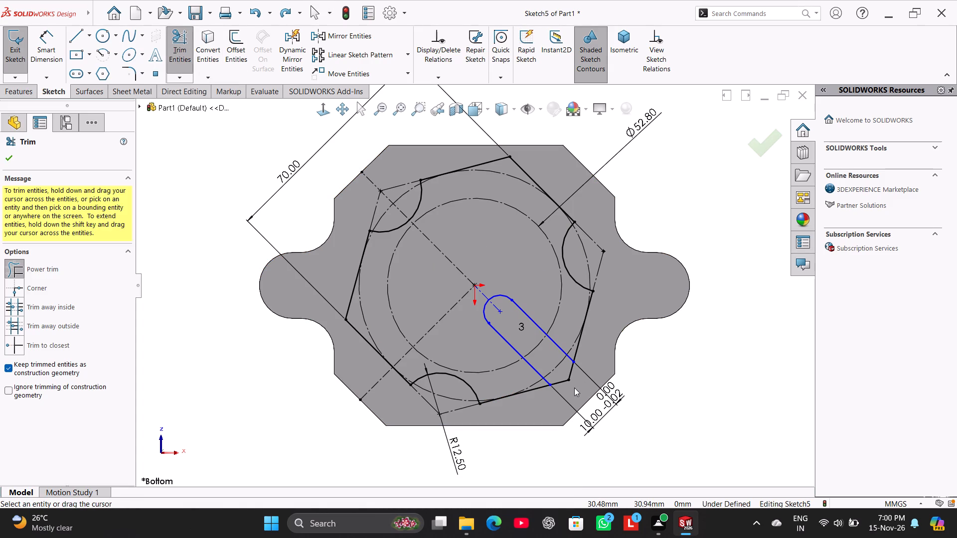
left_click_drag(574, 388, 558, 378)
left_click_drag(581, 376, 562, 365)
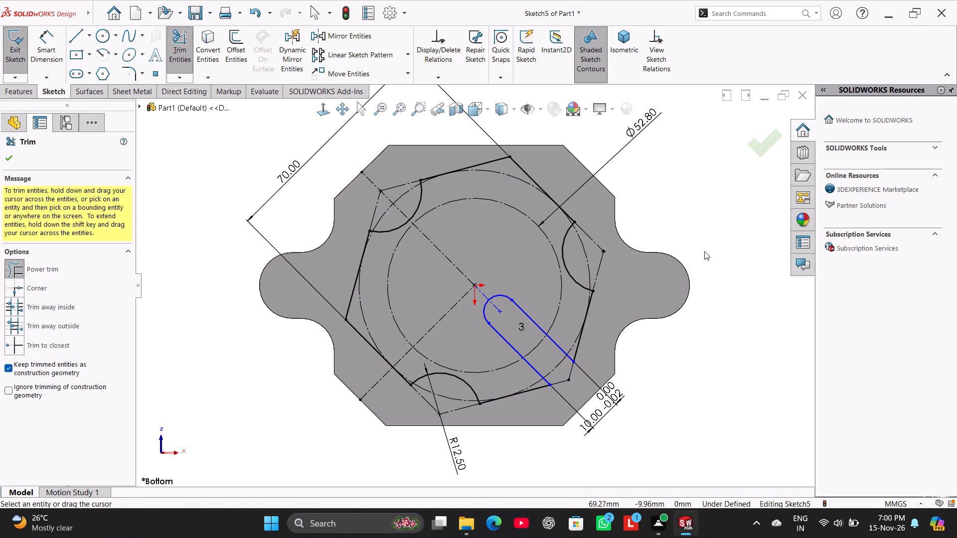
right_click(708, 241)
left_click(736, 272)
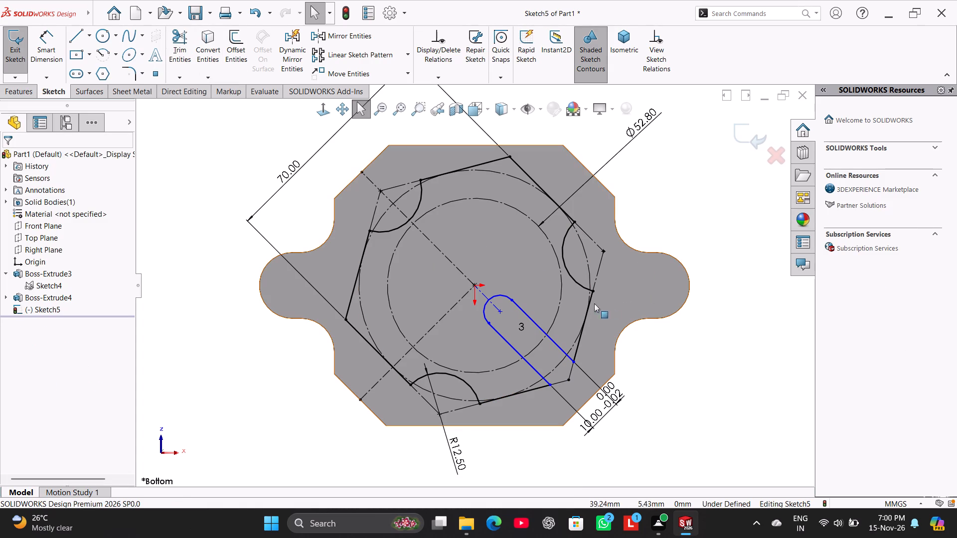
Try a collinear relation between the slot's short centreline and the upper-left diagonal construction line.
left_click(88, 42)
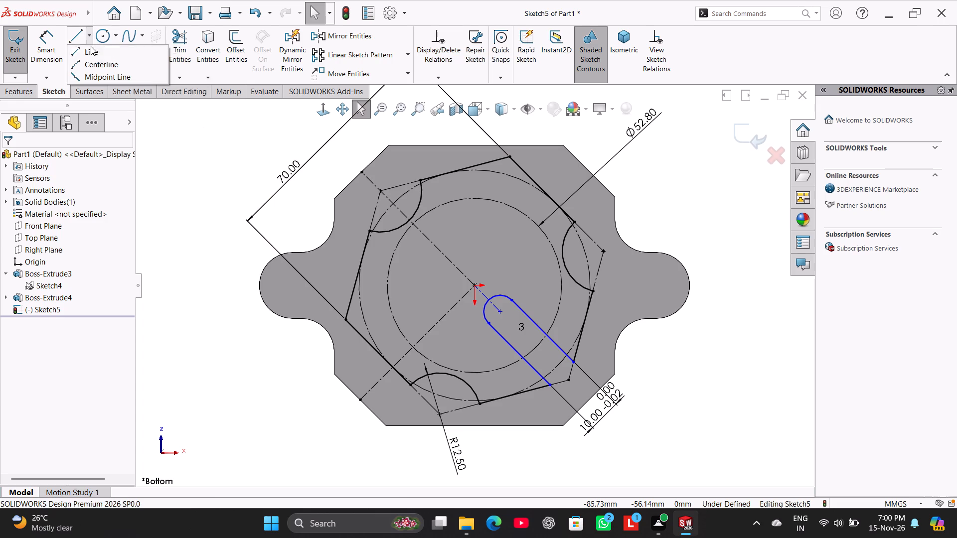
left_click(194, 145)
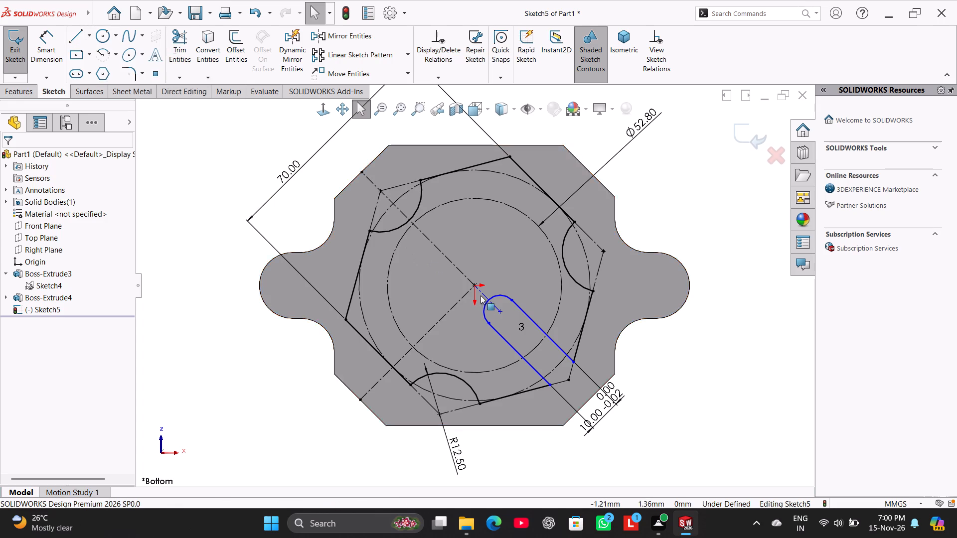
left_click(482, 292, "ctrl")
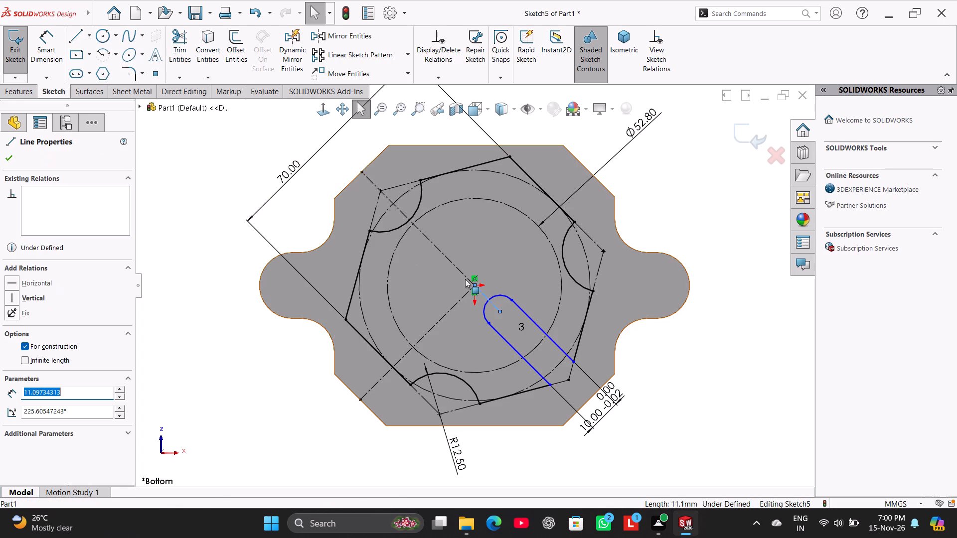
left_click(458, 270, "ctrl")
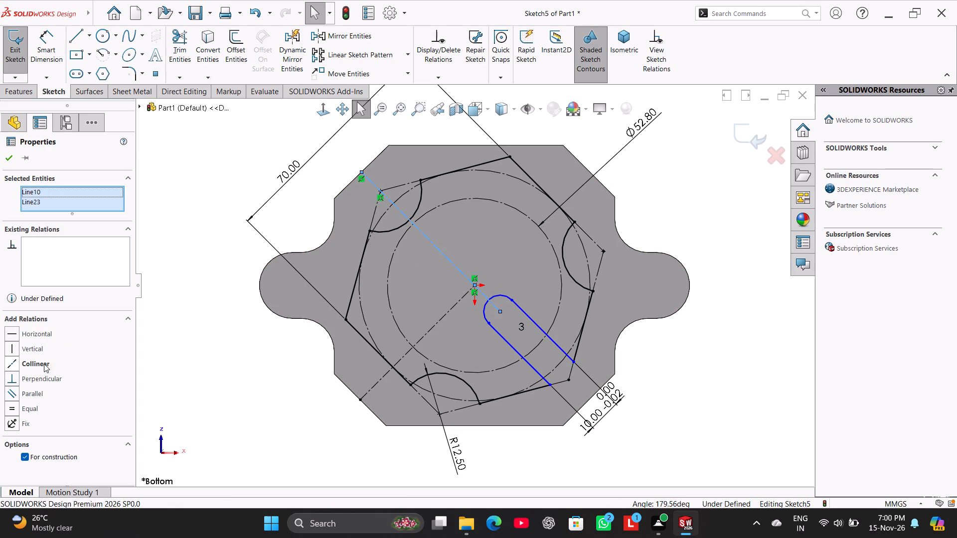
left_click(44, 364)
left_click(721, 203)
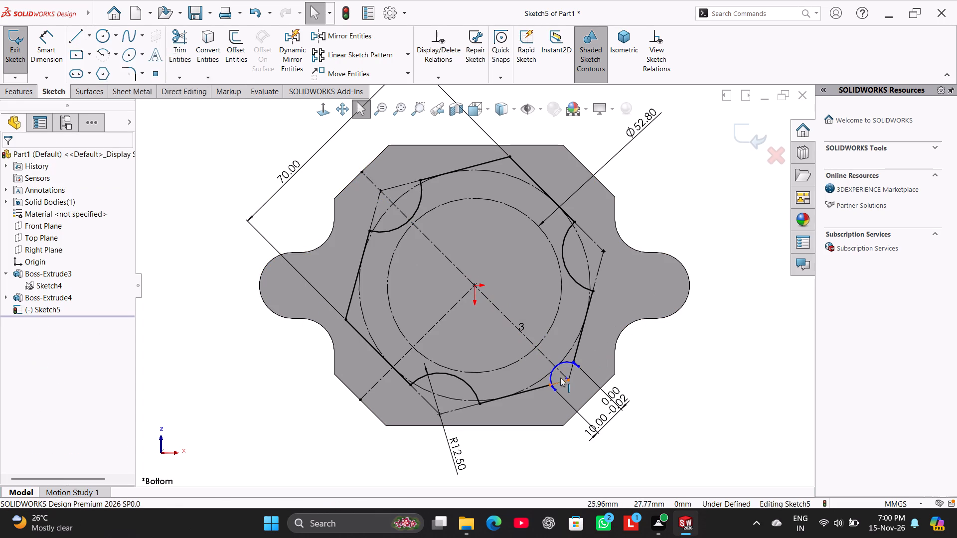
Turn on the display of sketch relations.
left_click(657, 44)
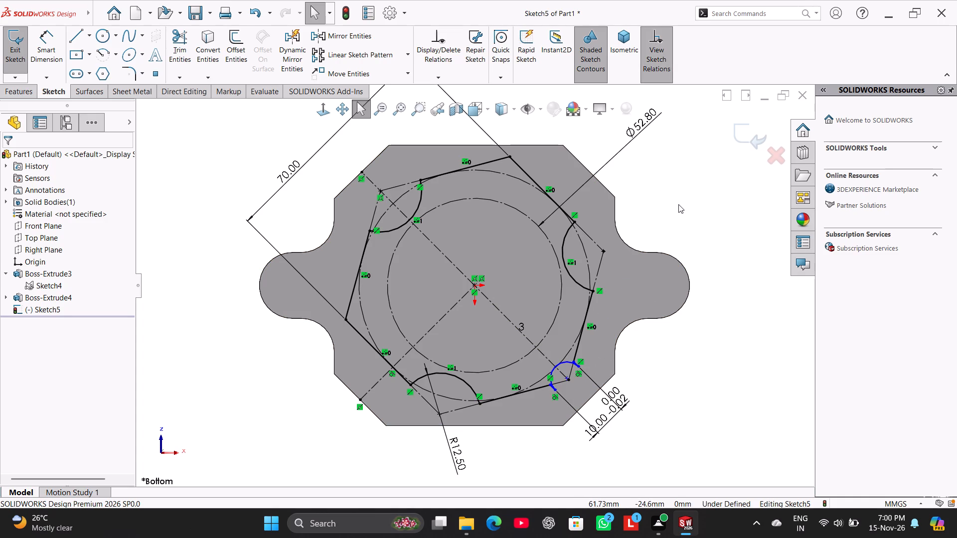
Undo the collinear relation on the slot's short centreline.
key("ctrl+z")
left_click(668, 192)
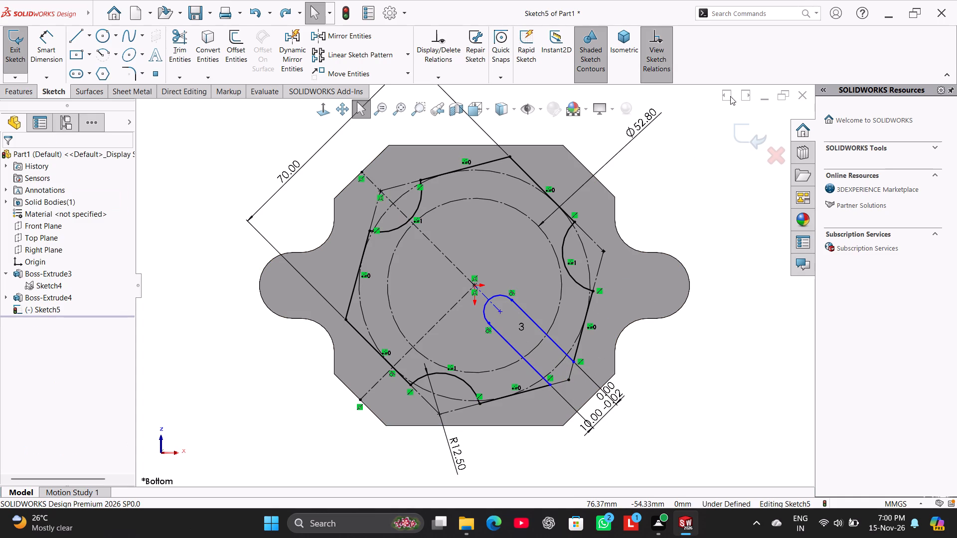
Delete the short centreline between the slot arc's centre and the origin.
right_click(482, 296)
left_click(530, 440)
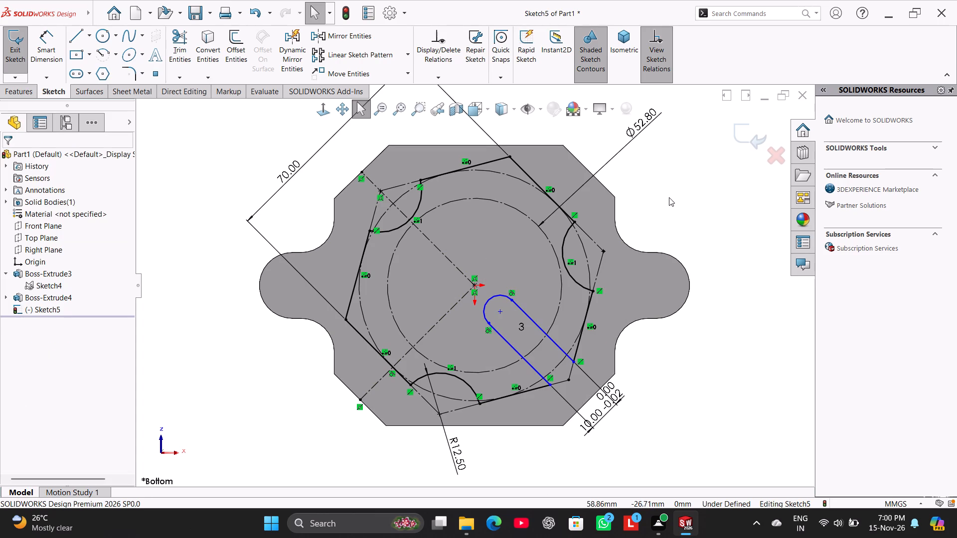
left_click(670, 196)
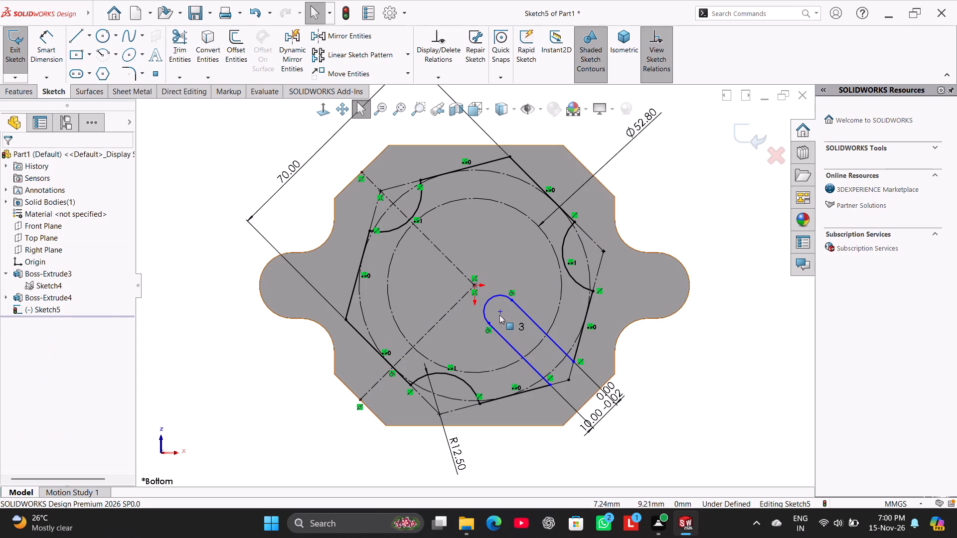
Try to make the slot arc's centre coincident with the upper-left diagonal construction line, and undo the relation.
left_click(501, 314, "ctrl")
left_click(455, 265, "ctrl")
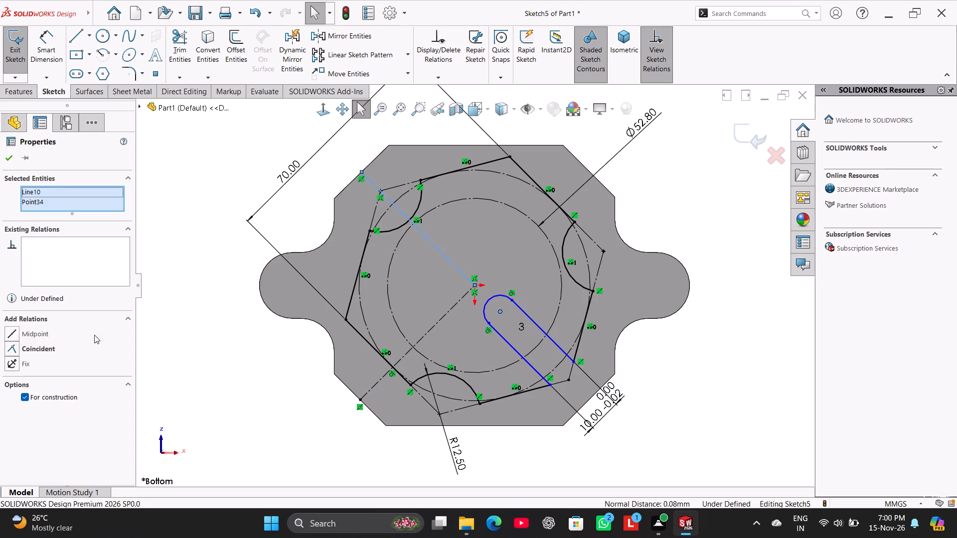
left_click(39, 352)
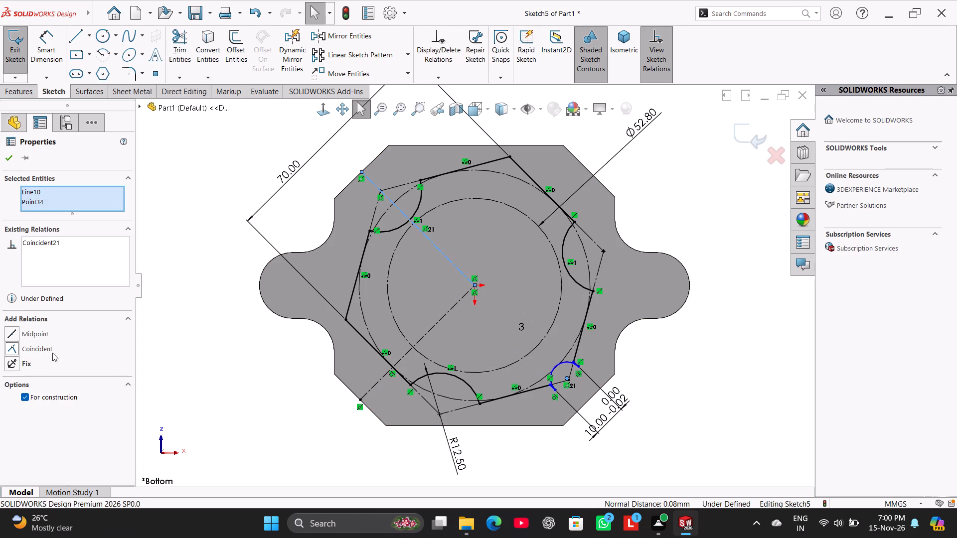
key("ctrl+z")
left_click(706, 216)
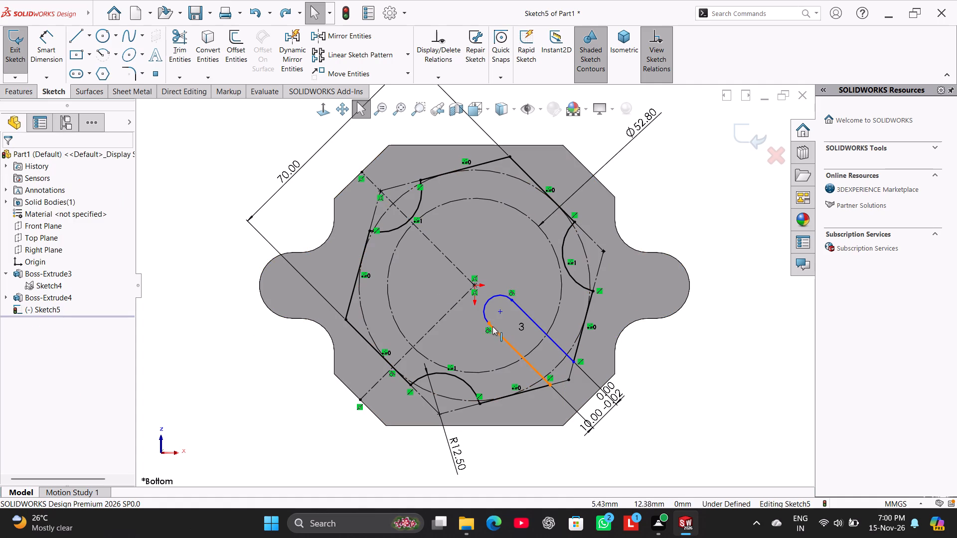
Test whether the slot arc's centre point can be moved freely.
left_click_drag(498, 313, 524, 277)
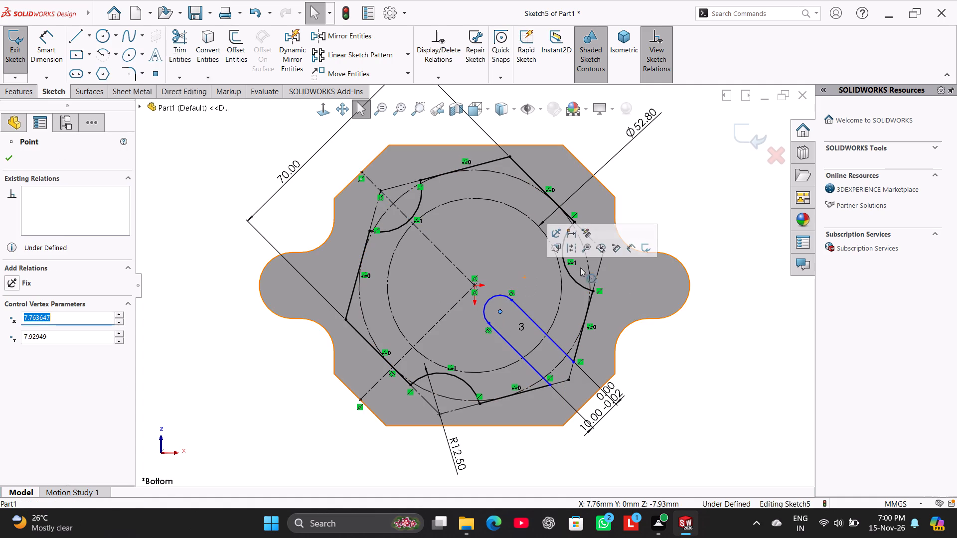
left_click(683, 197)
left_click_drag(499, 312, 469, 352)
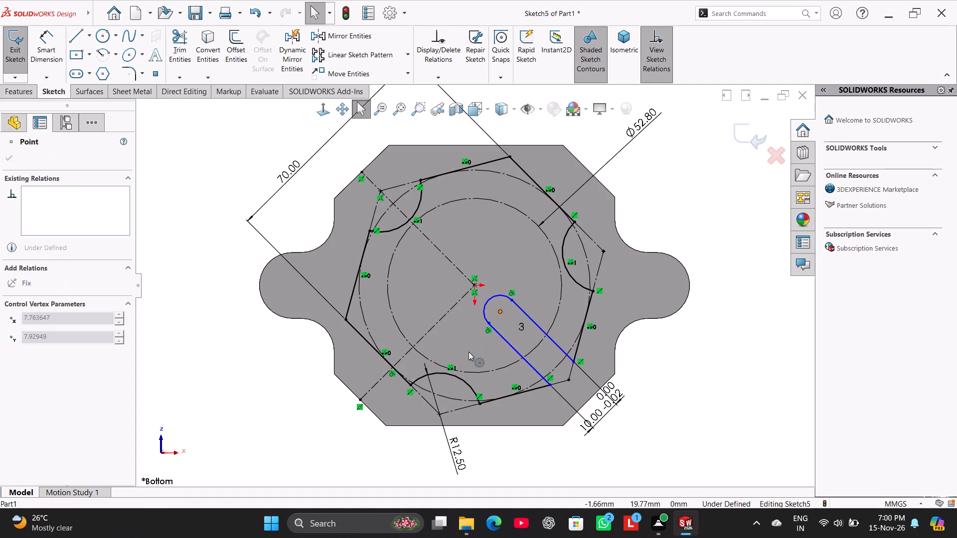
left_click_drag(469, 352, 469, 352)
left_click(666, 194)
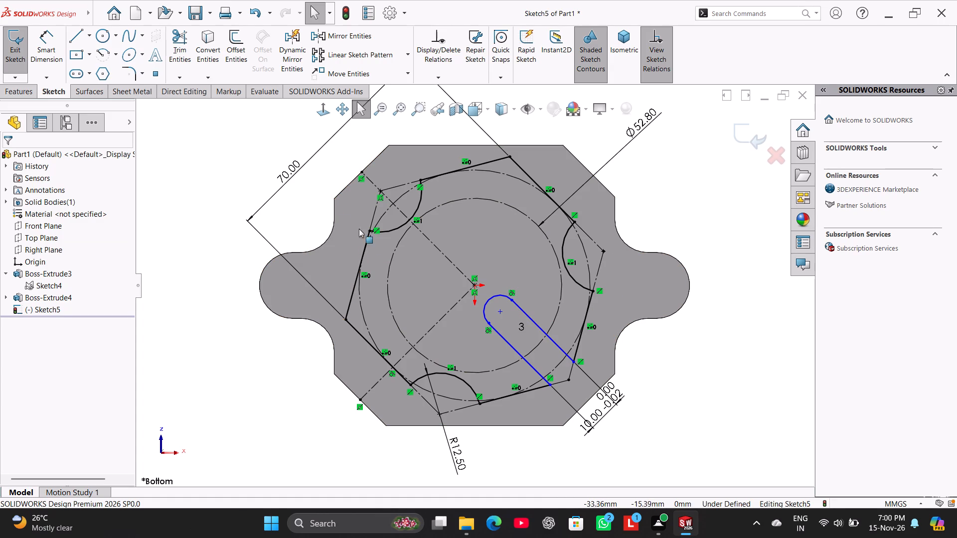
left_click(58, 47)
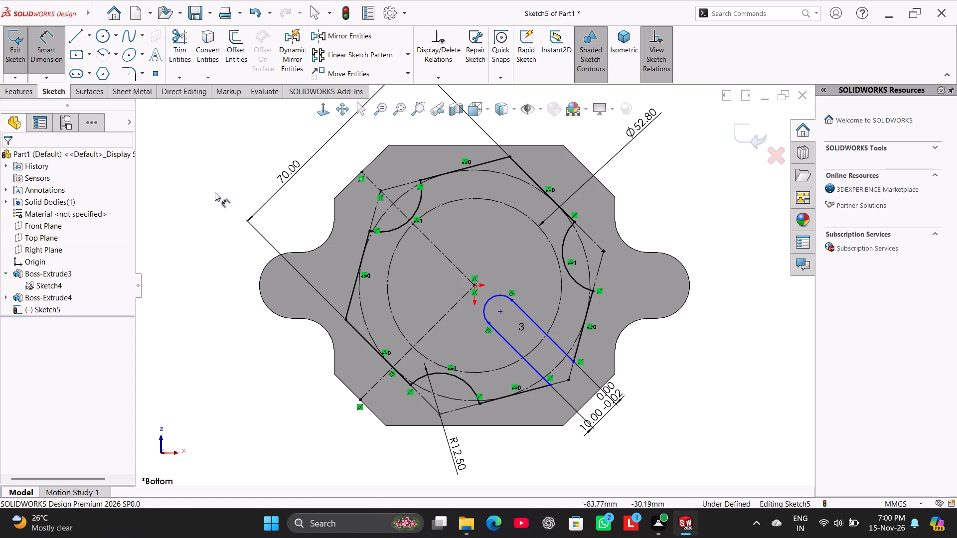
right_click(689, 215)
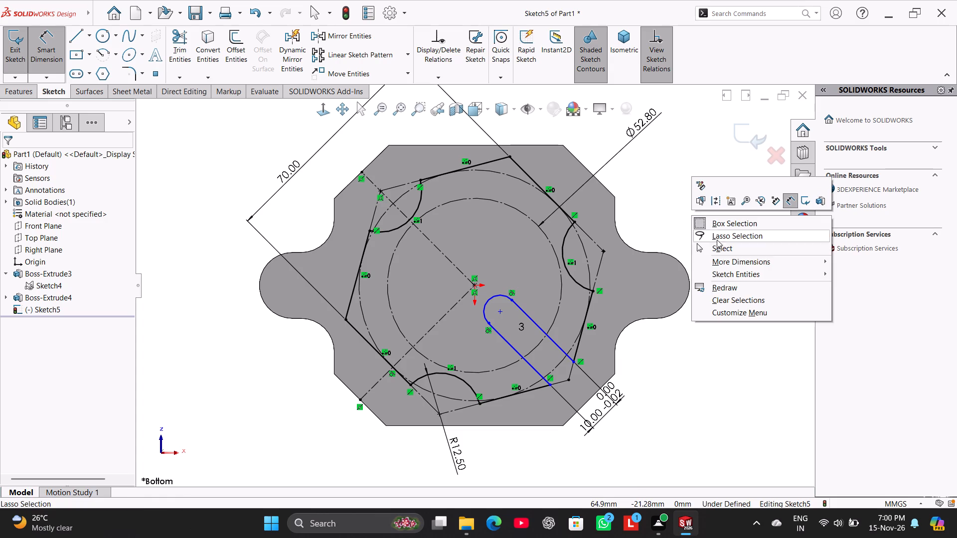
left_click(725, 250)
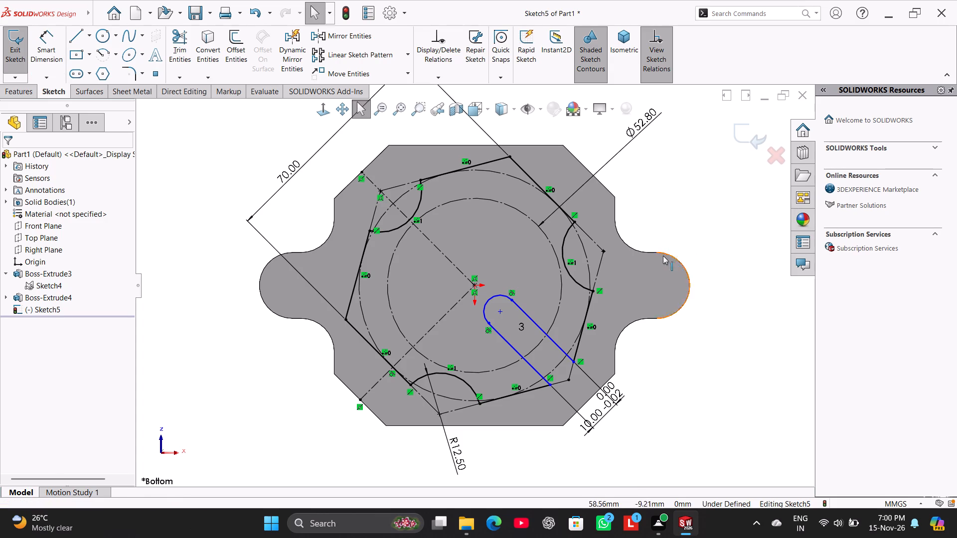
Make the slot arc's centre coincident with the inner 52.8 mm construction circle.
left_click(501, 310, "ctrl")
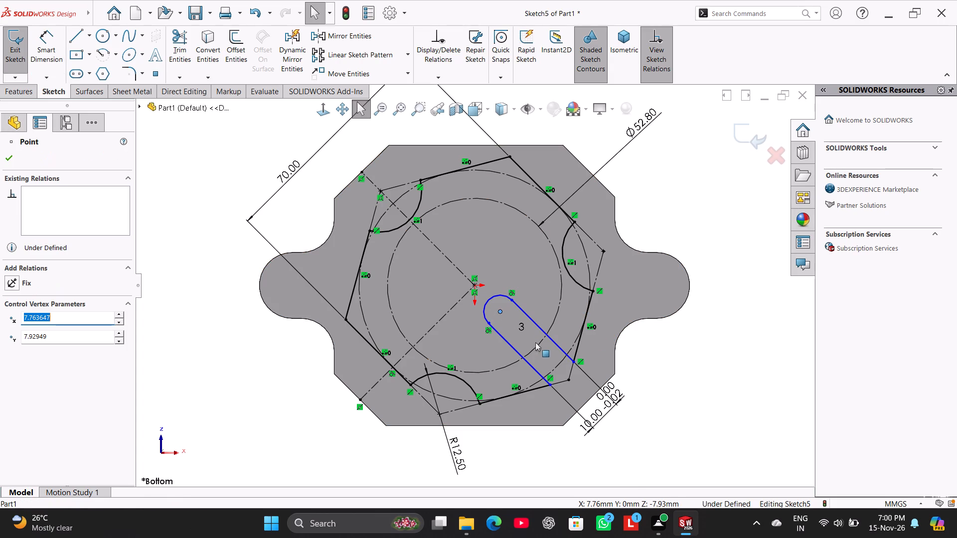
left_click(539, 346, "ctrl")
left_click(33, 351)
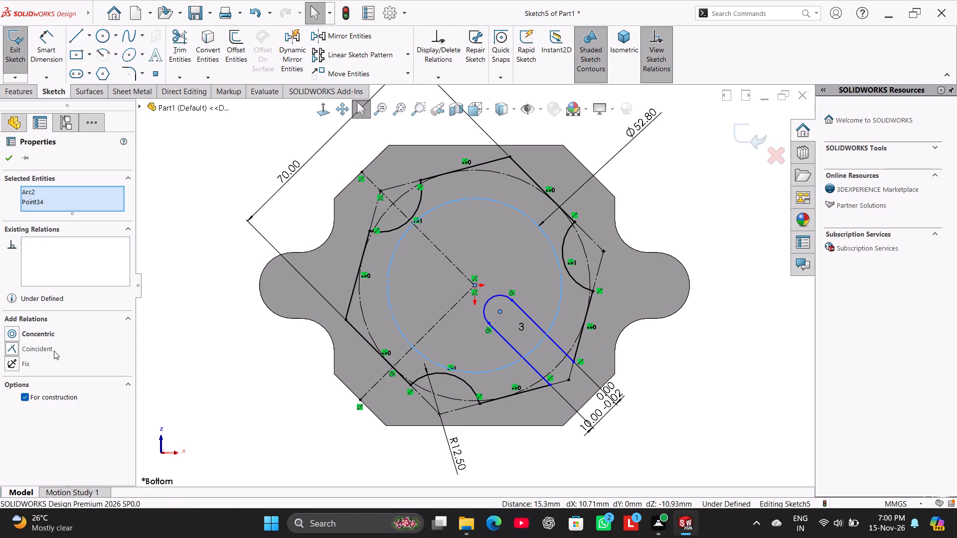
left_click(672, 175)
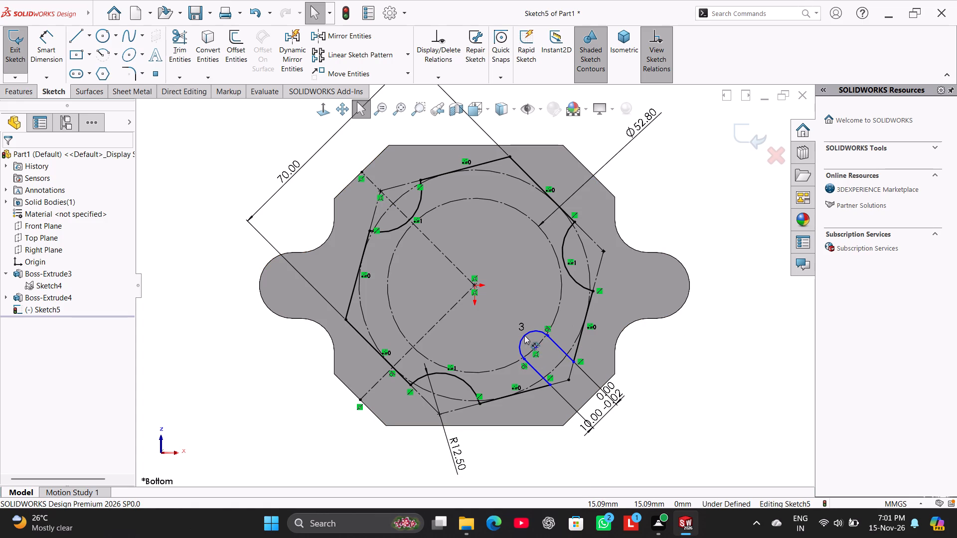
Check the slot's remaining freedom by trying to move its arc, arc centre, side lines and open endpoints.
left_click_drag(524, 335, 519, 317)
left_click(707, 197)
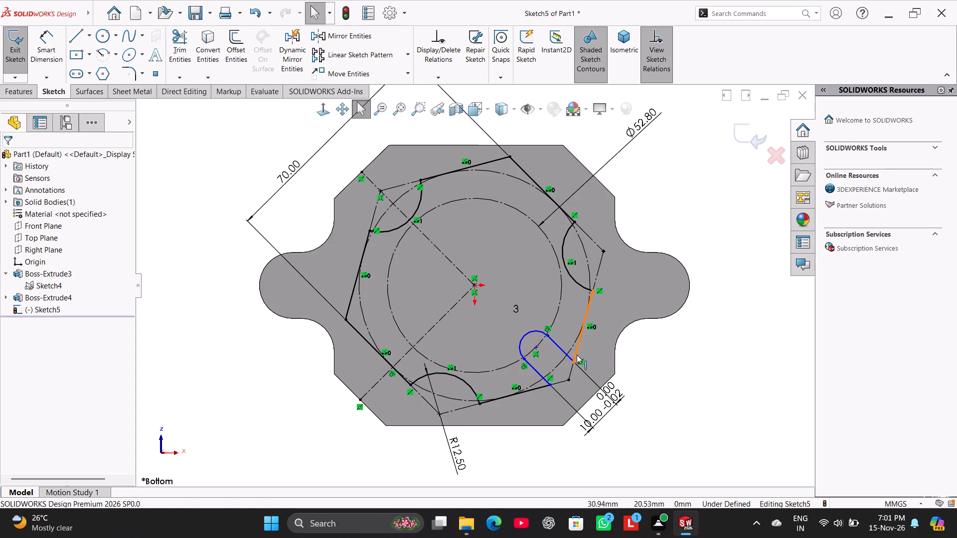
left_click_drag(562, 351, 591, 319)
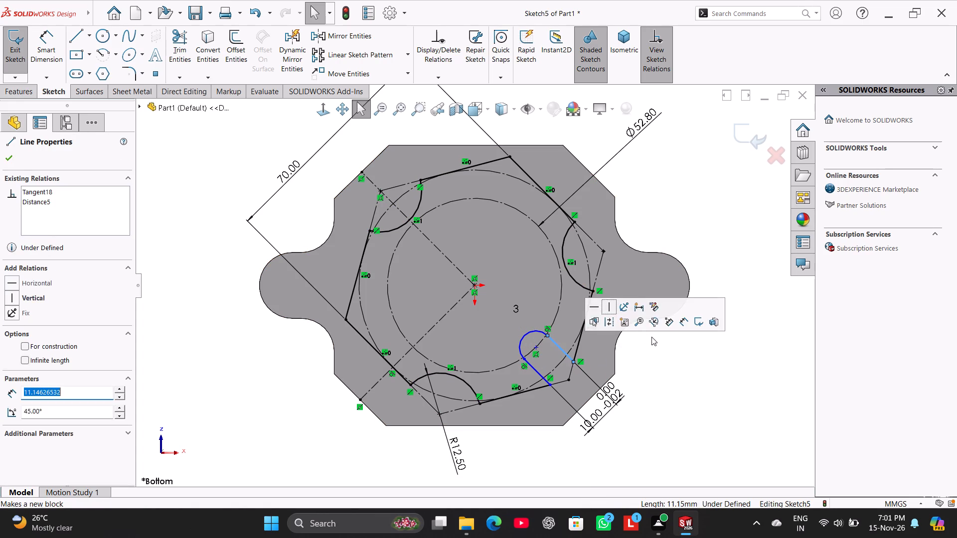
left_click(670, 347)
scroll(581, 368, "down", 5)
left_click_drag(429, 342, 437, 331)
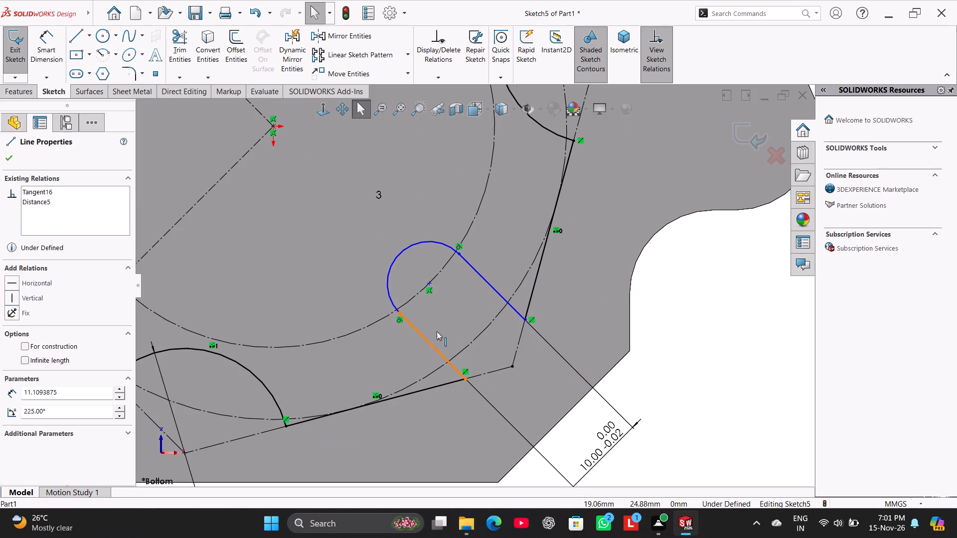
left_click_drag(437, 331, 462, 317)
left_click(672, 326)
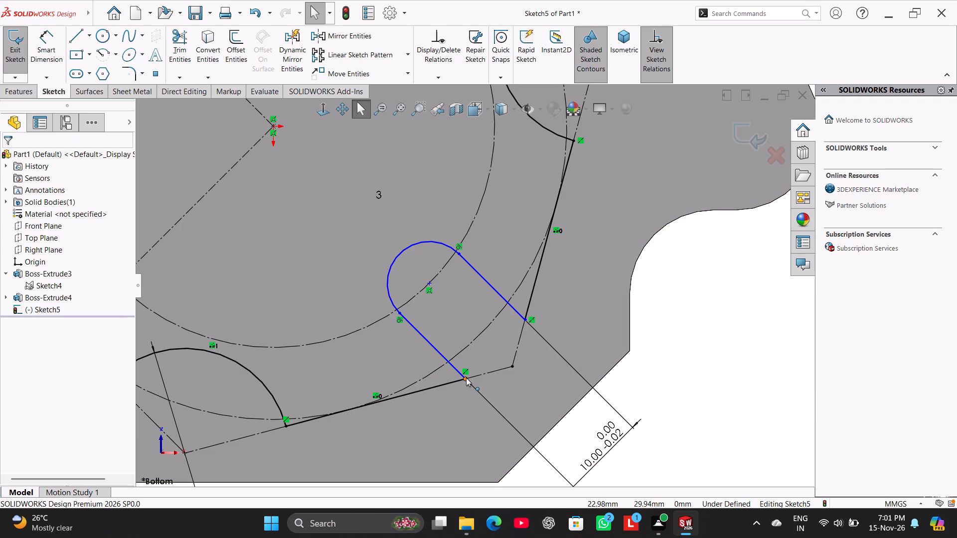
left_click_drag(466, 378, 477, 321)
left_click(724, 347)
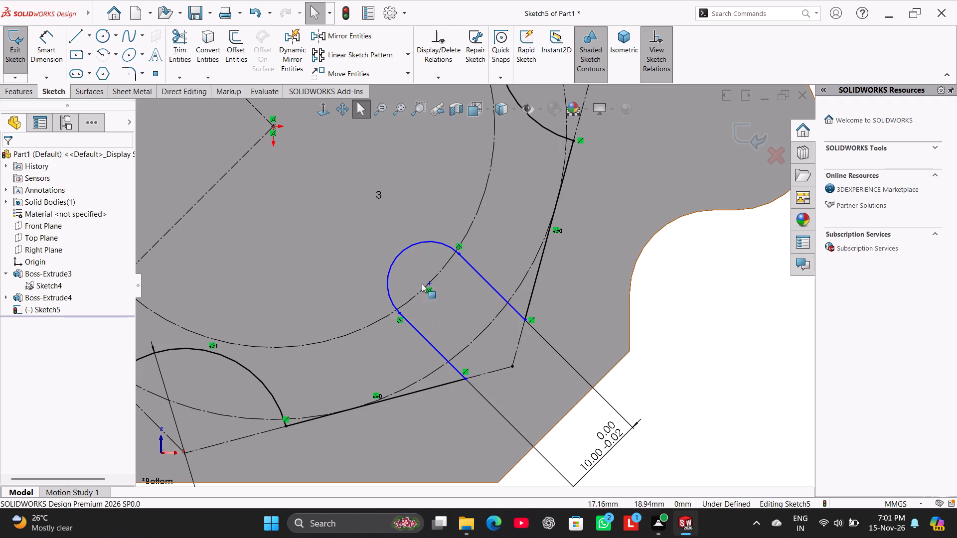
left_click_drag(433, 282, 427, 253)
left_click_drag(710, 319, 706, 314)
left_click_drag(424, 243, 443, 214)
left_click(700, 311)
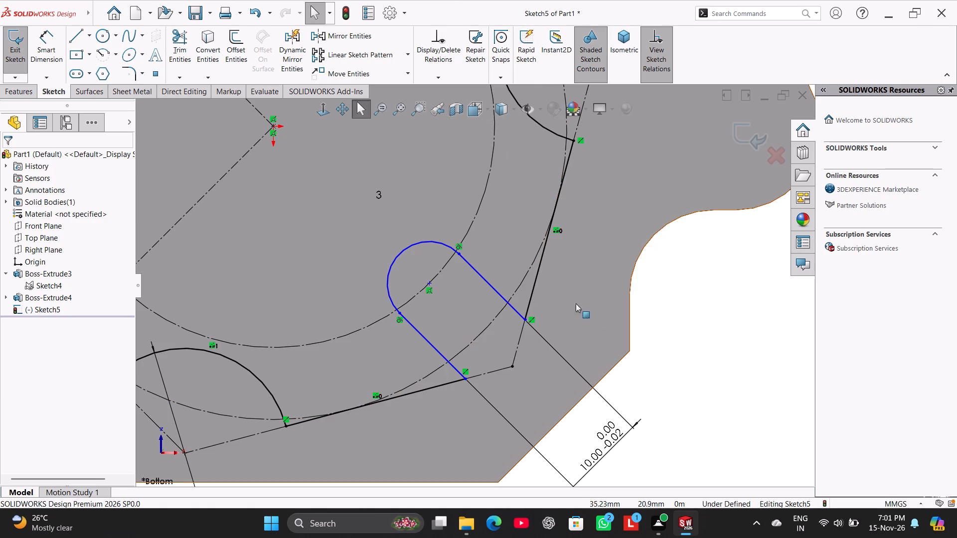
left_click(730, 314)
left_click_drag(525, 320, 587, 289)
left_click(673, 320)
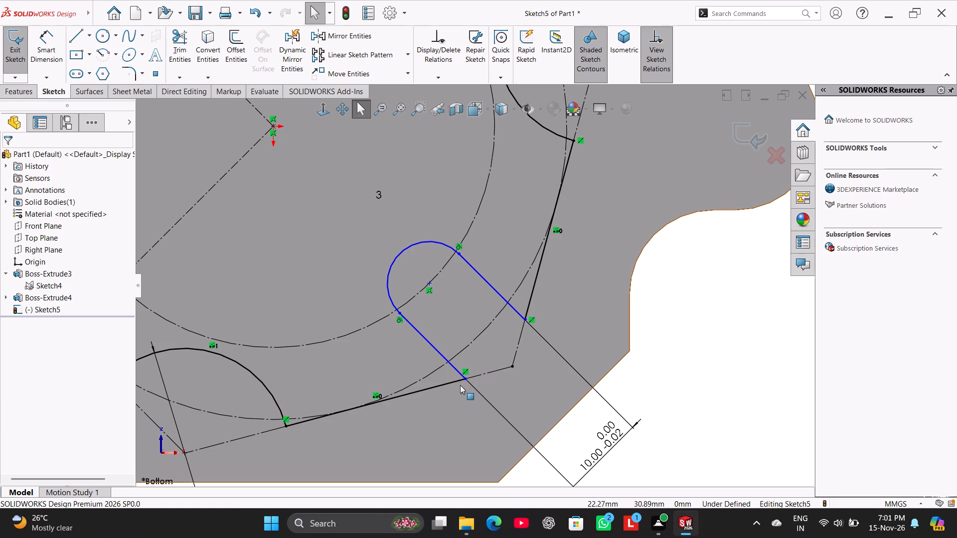
left_click_drag(463, 378, 503, 338)
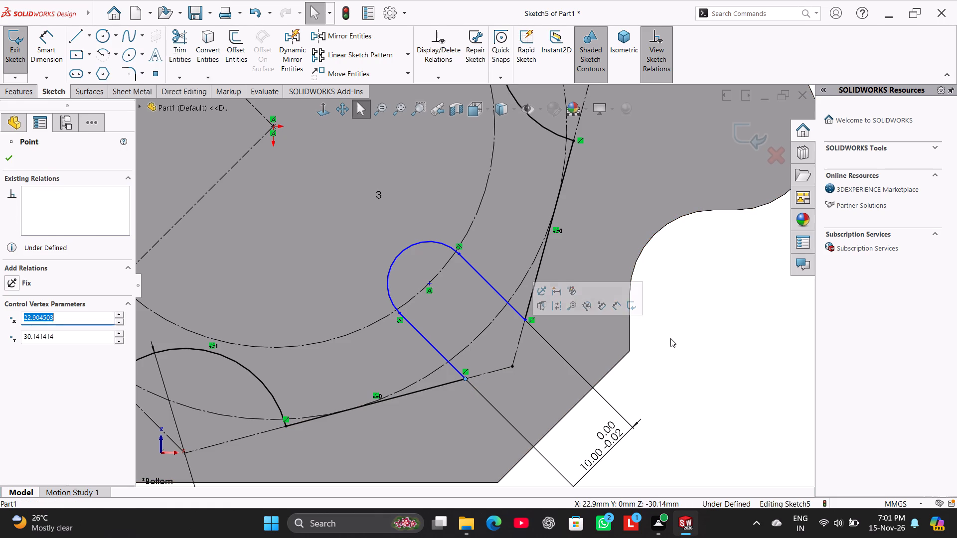
left_click(673, 338)
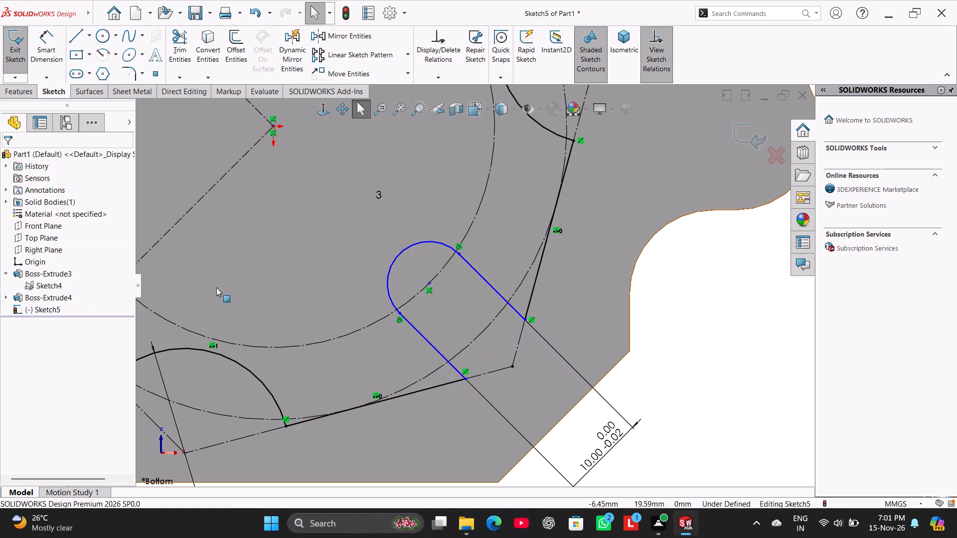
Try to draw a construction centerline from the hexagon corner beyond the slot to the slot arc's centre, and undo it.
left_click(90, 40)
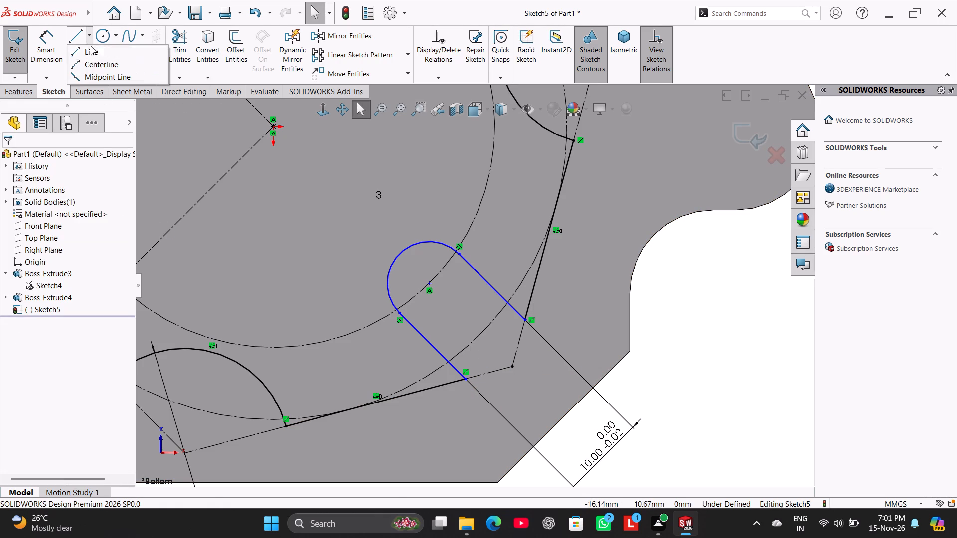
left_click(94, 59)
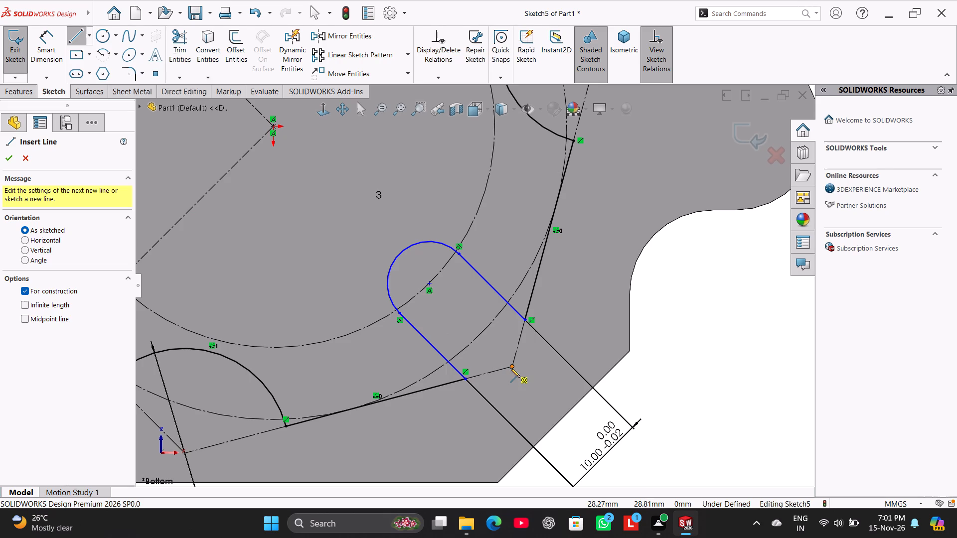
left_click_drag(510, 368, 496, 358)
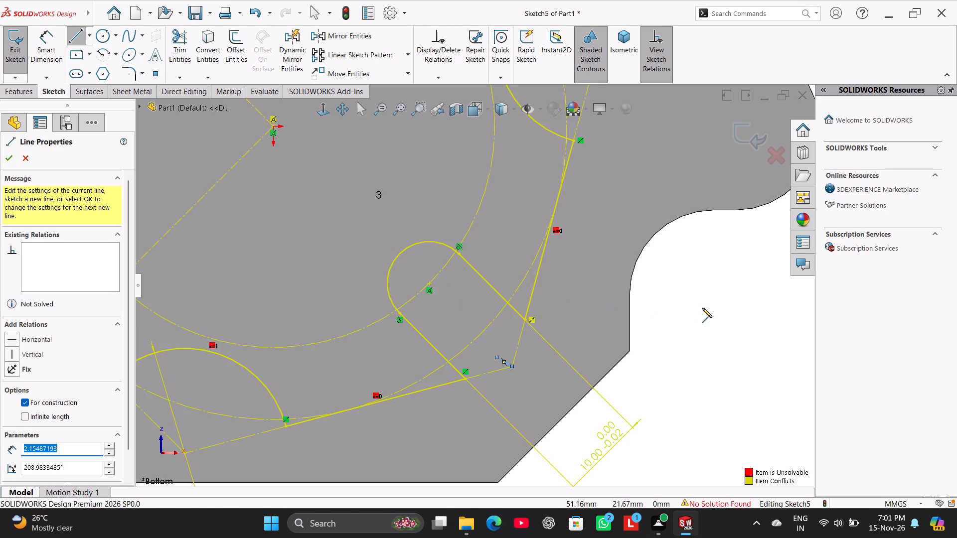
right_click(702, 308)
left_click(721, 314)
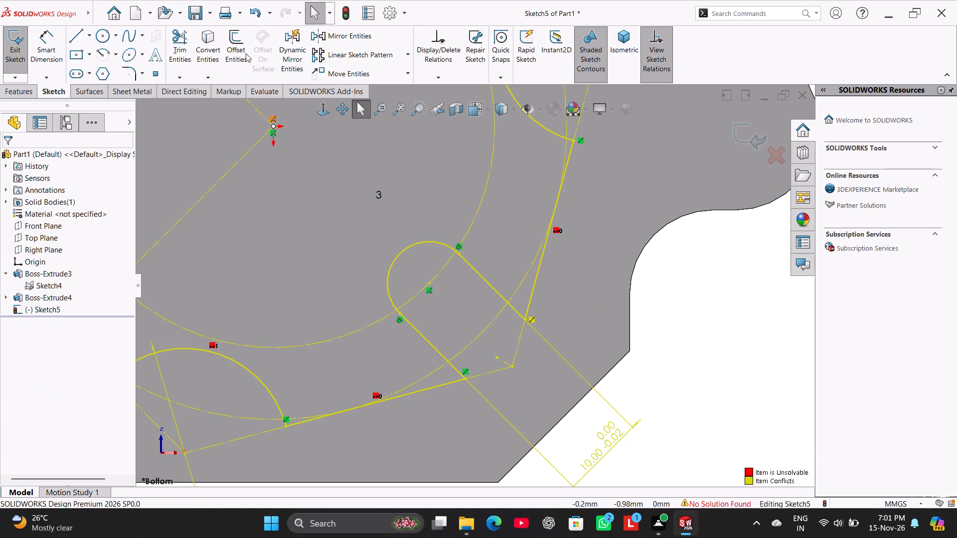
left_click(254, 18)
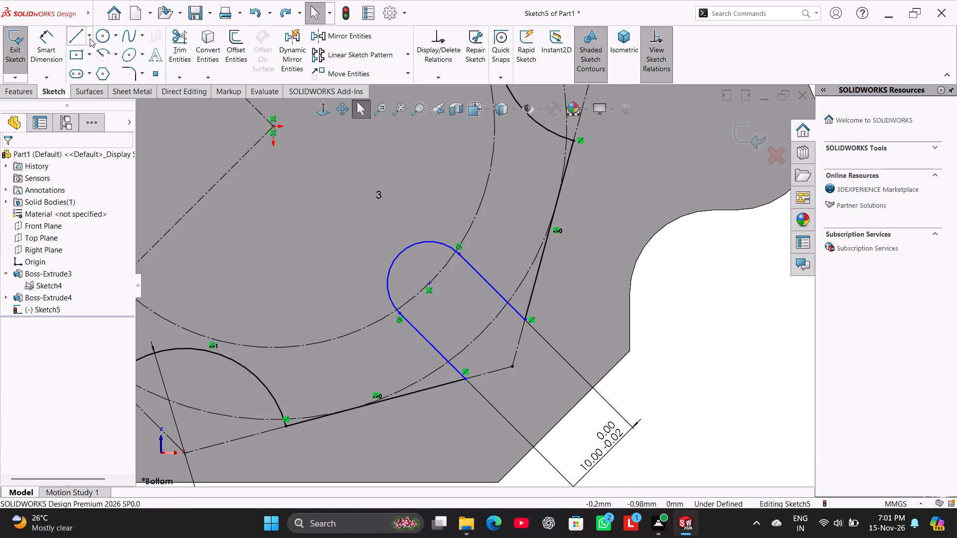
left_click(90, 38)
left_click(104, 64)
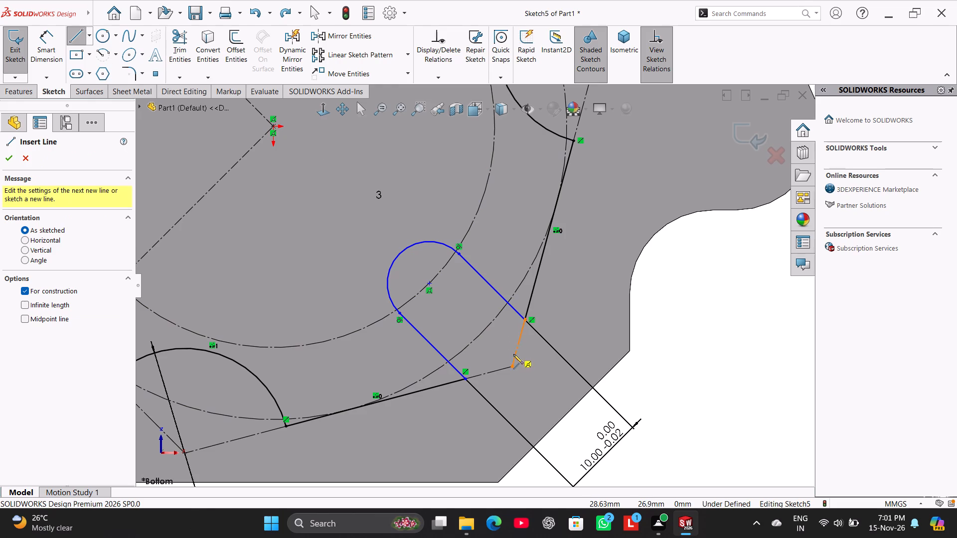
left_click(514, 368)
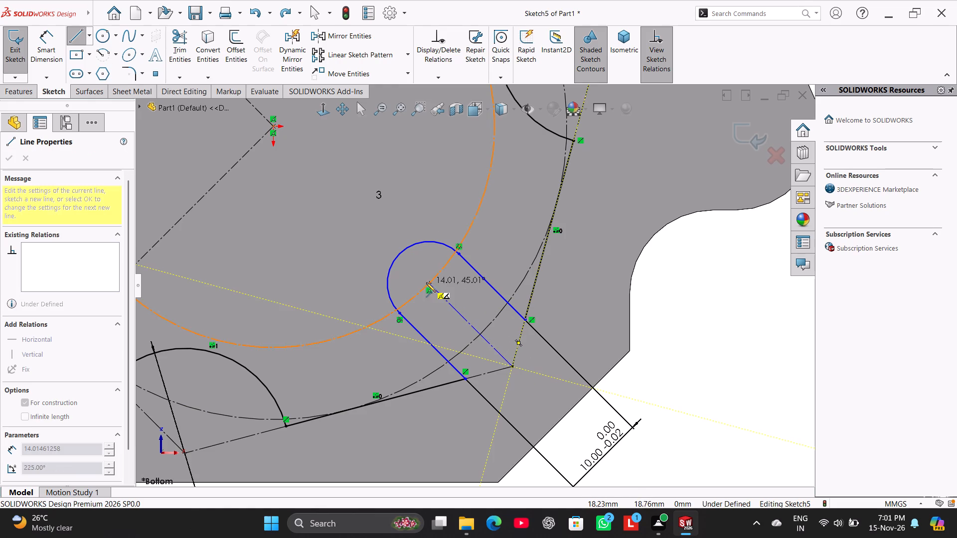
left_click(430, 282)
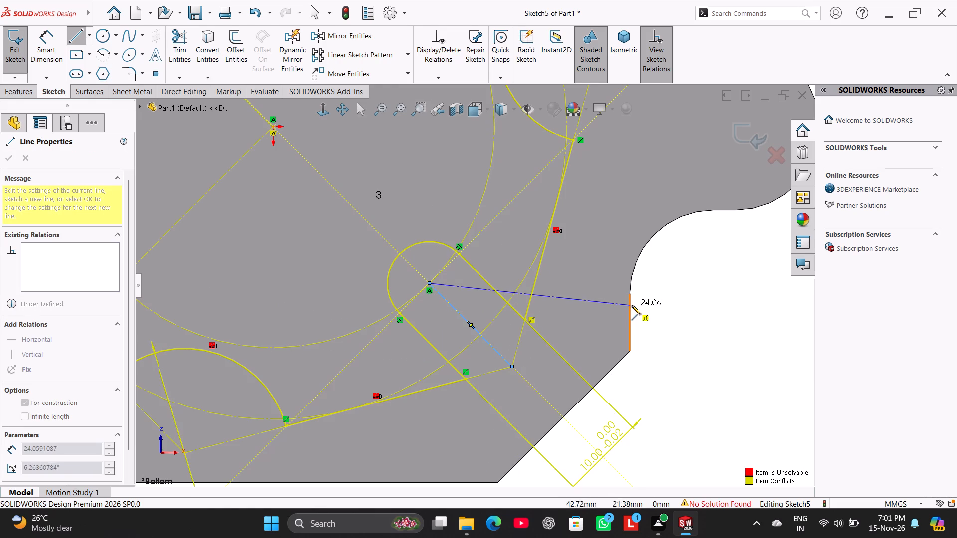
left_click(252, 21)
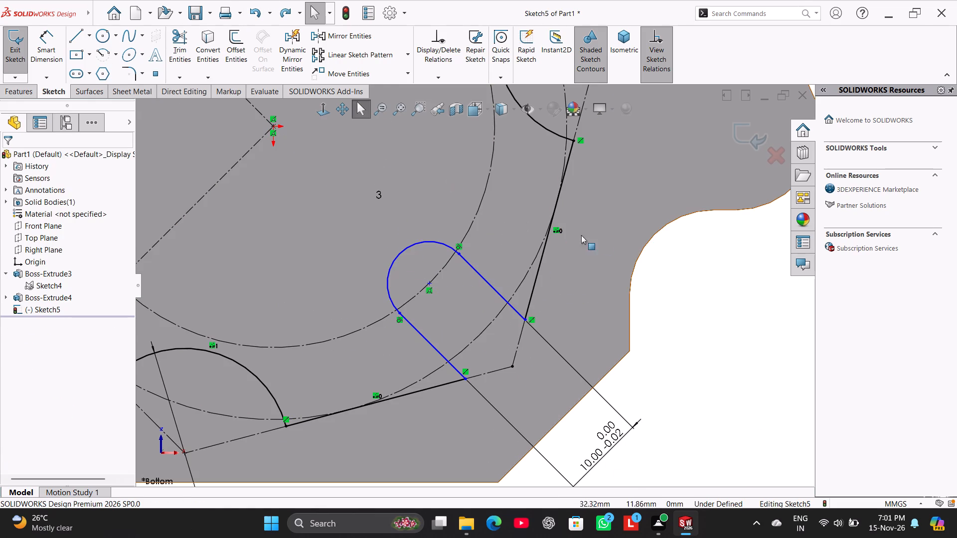
Check the slot's remaining freedom by trying to move its arc centre and the outer end of its upper side line.
left_click(721, 310)
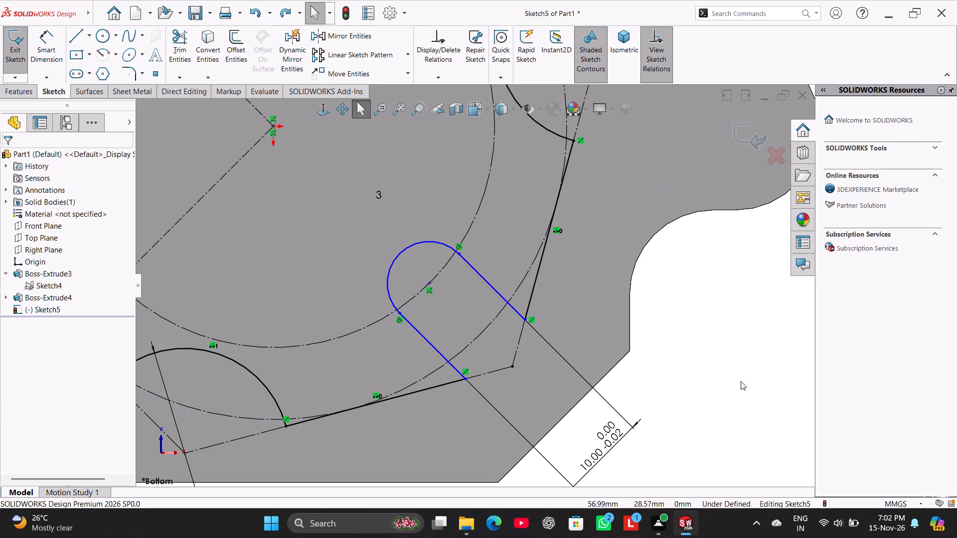
left_click(706, 368)
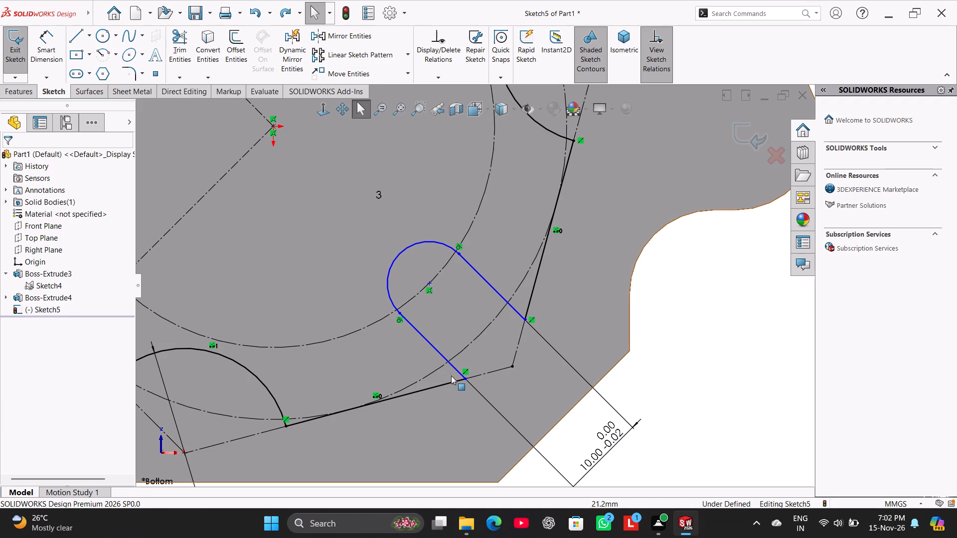
left_click(454, 381, "ctrl")
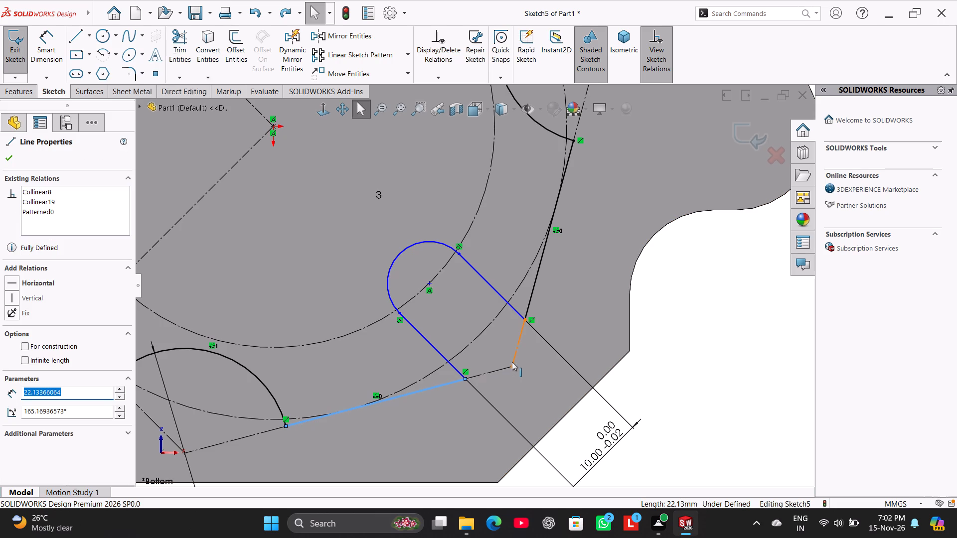
left_click(724, 342)
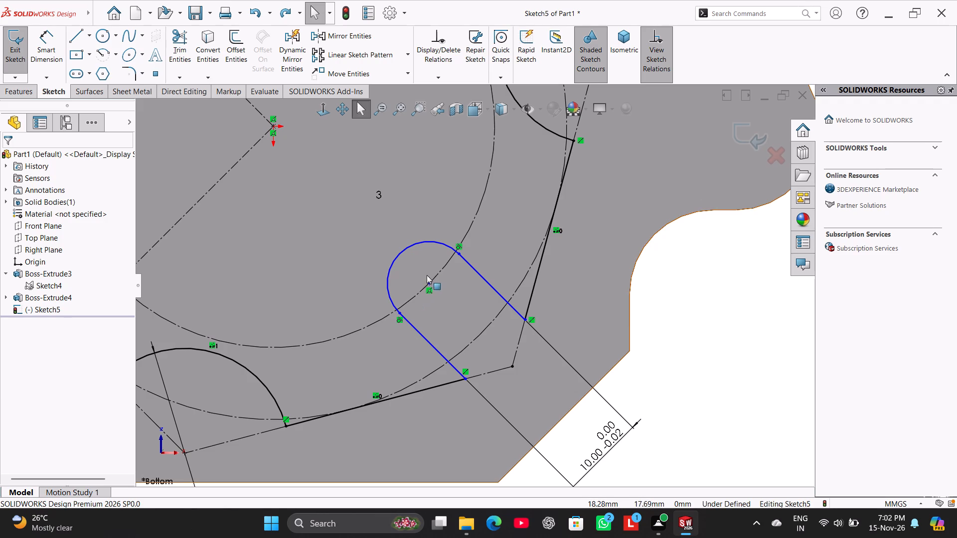
left_click_drag(428, 284, 461, 257)
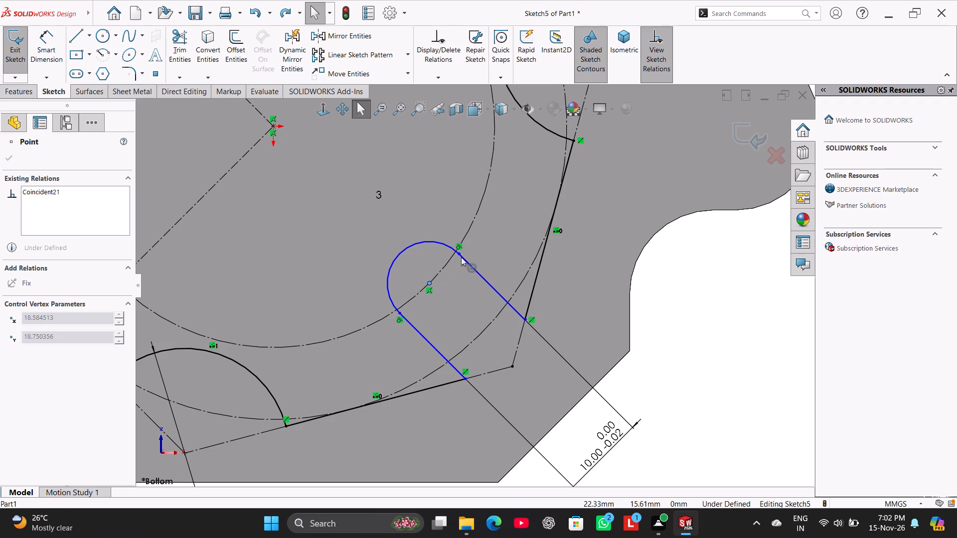
left_click_drag(461, 257, 462, 257)
left_click(697, 294)
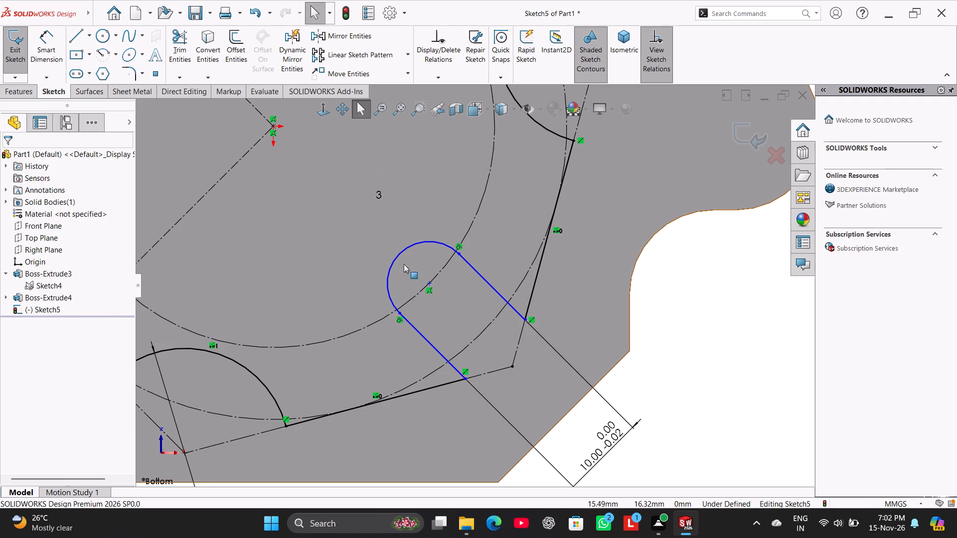
left_click_drag(430, 282, 450, 240)
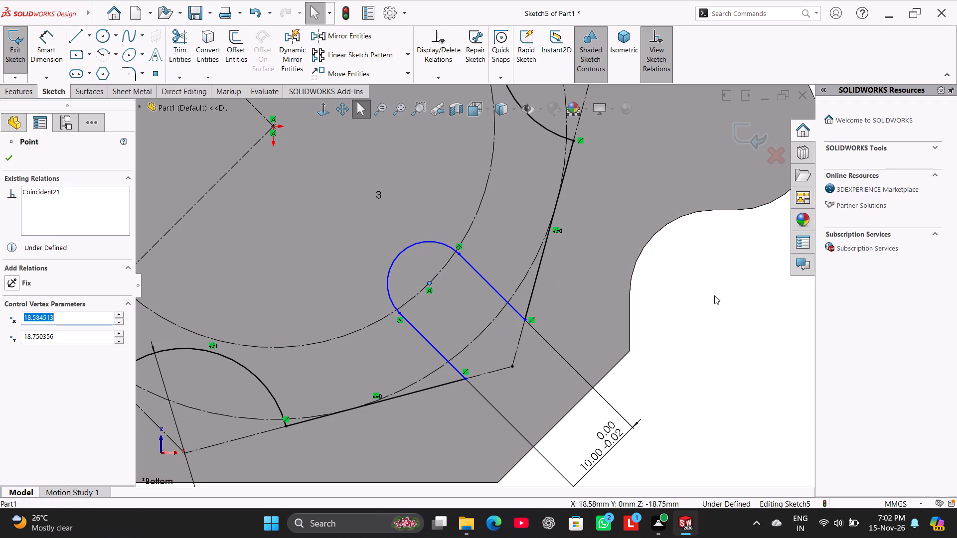
left_click(714, 295)
left_click_drag(522, 319, 580, 289)
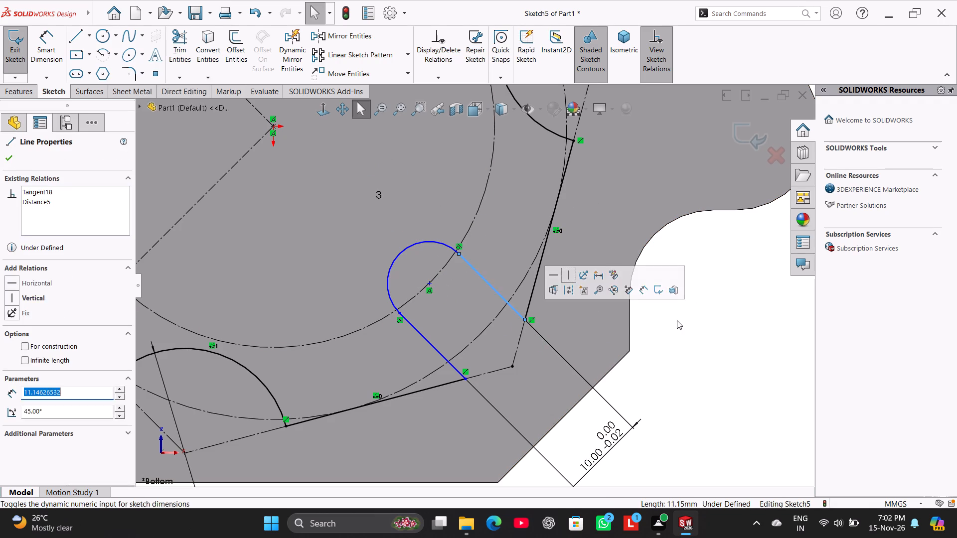
left_click(680, 320)
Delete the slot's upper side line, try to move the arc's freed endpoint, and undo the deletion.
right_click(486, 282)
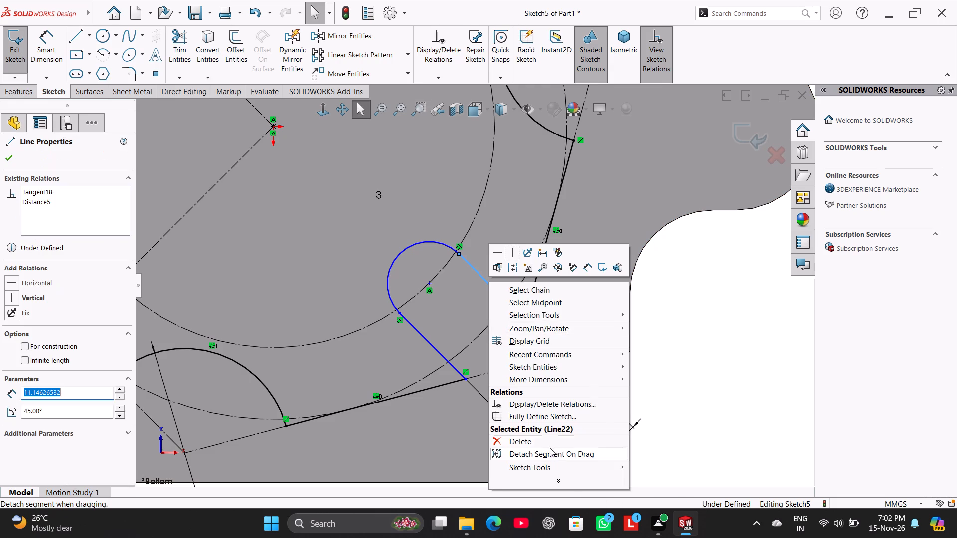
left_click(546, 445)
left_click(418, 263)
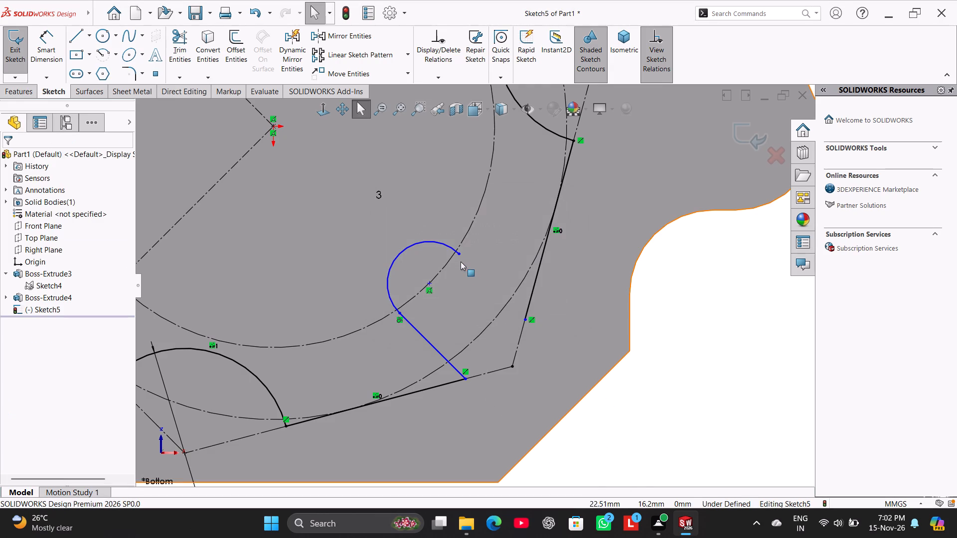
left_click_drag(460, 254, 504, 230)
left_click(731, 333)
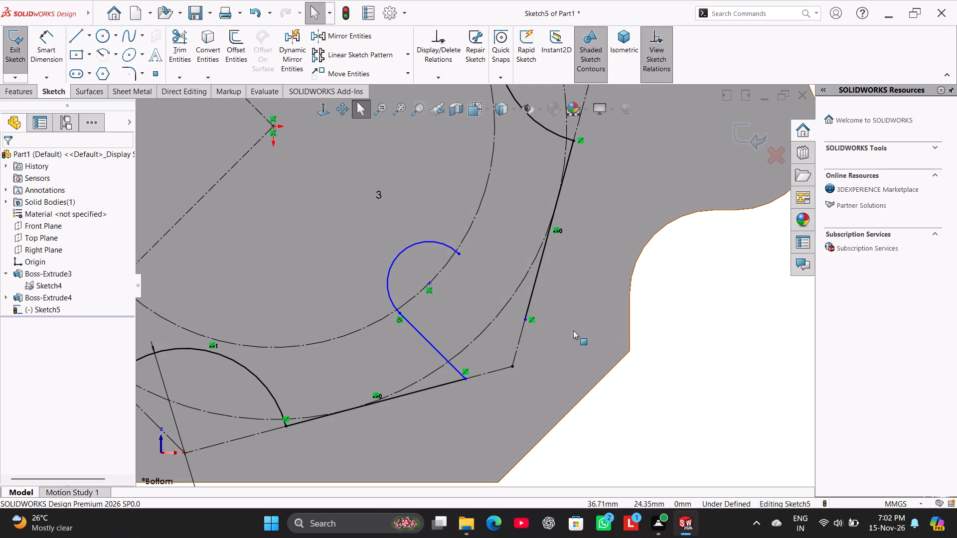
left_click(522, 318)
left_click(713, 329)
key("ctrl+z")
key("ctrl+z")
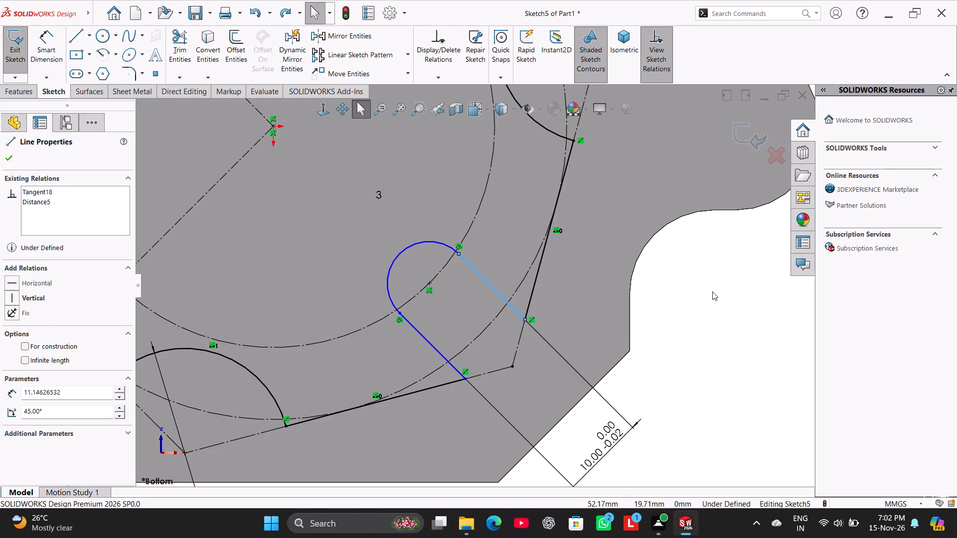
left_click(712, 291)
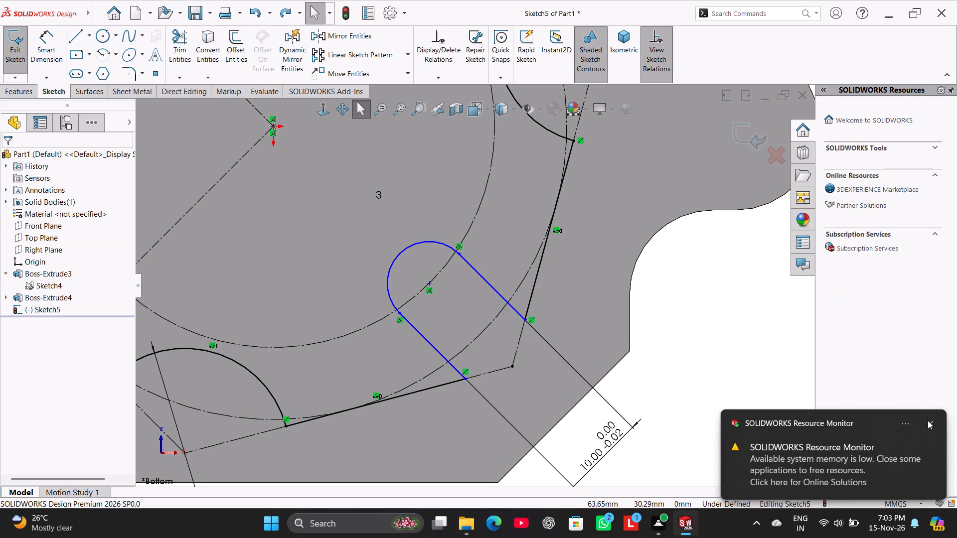
Test whether the slot's open endpoints, arc centre, arc and upper tangent point can be moved.
left_click(928, 422)
left_click(706, 323)
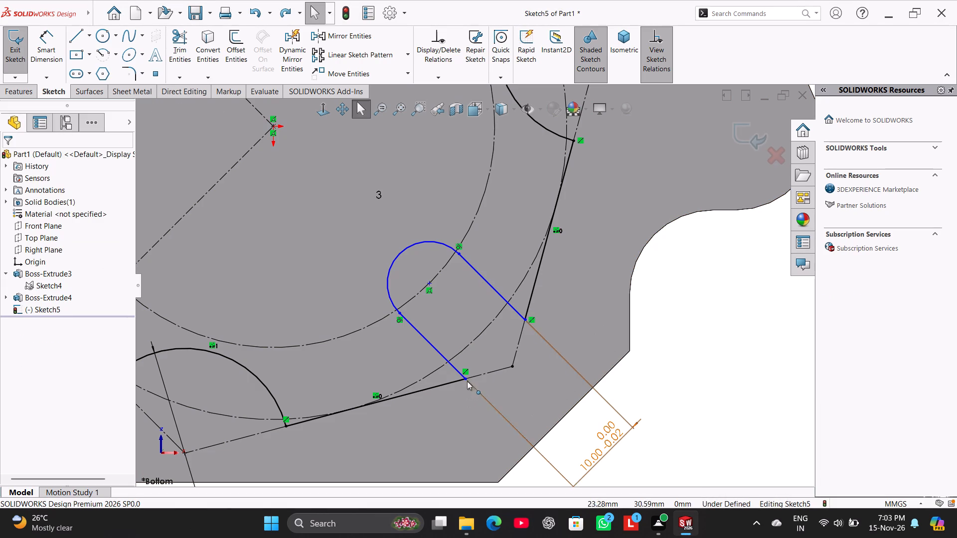
left_click_drag(465, 379, 405, 410)
left_click(754, 321)
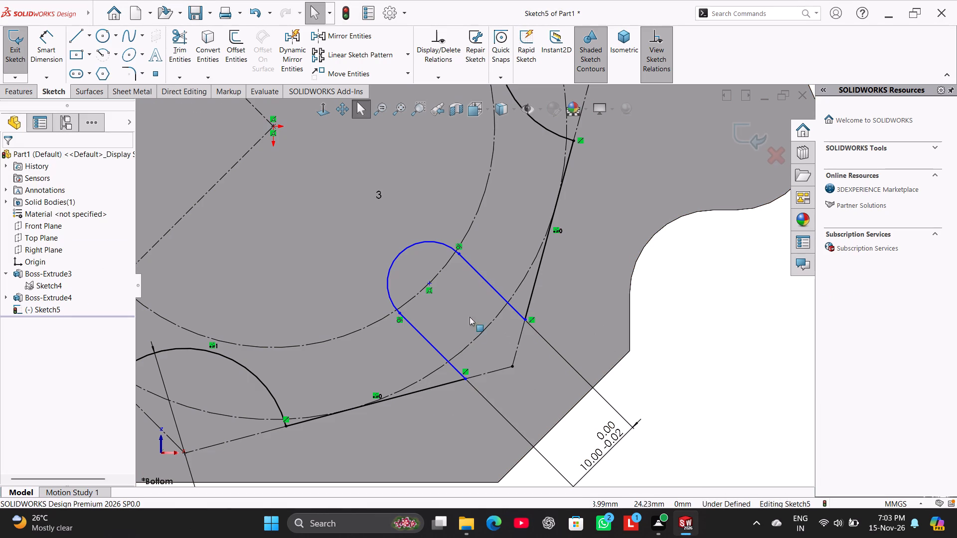
left_click_drag(431, 284, 462, 227)
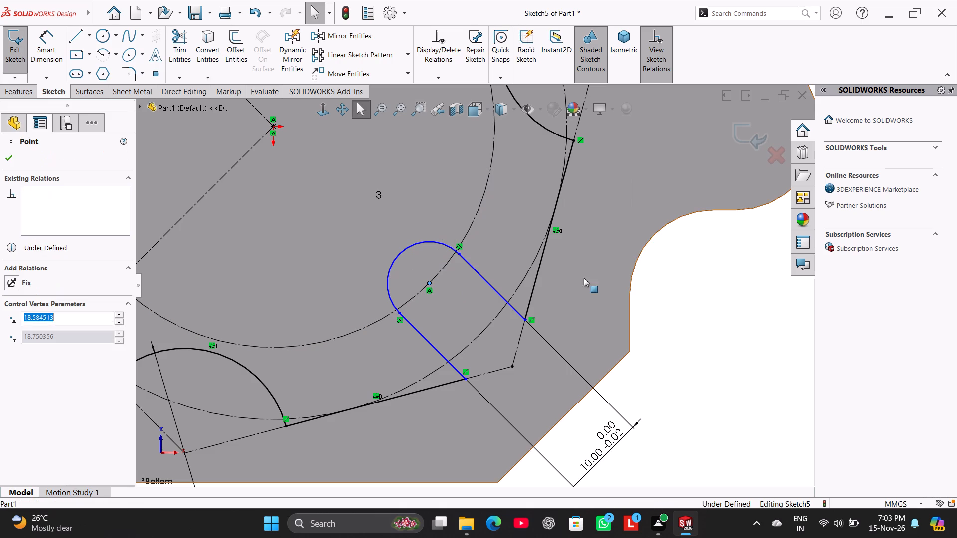
left_click(721, 313)
left_click(397, 249)
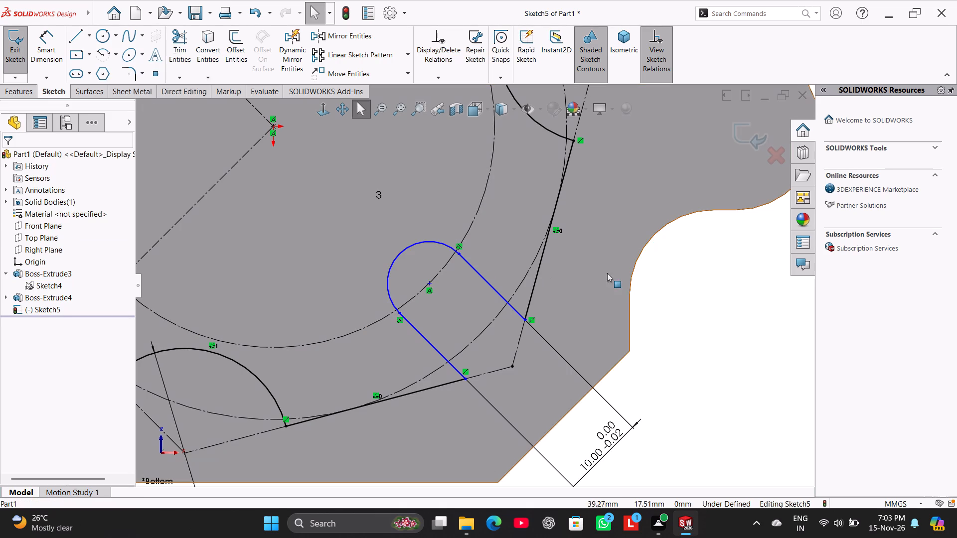
left_click(684, 292)
left_click_drag(414, 244, 487, 331)
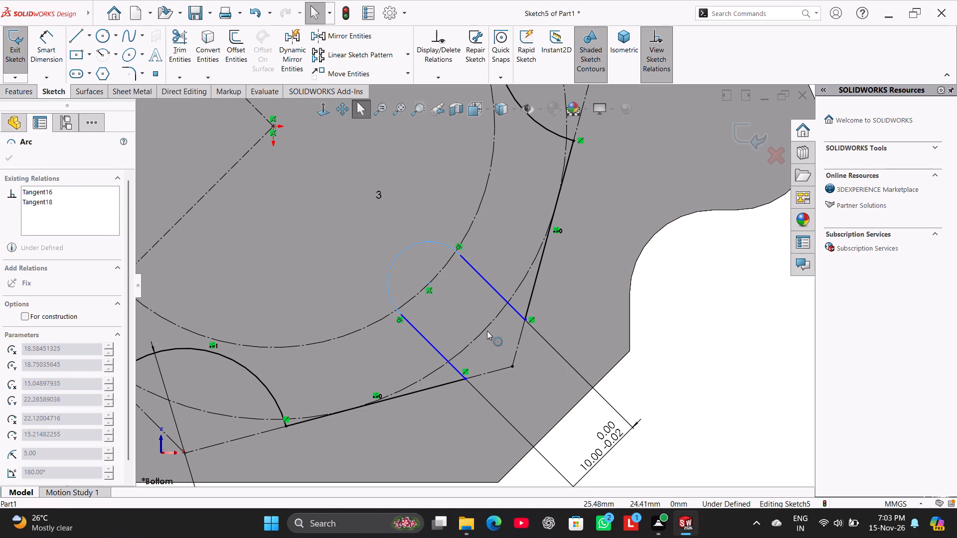
left_click_drag(487, 331, 681, 353)
left_click(744, 299)
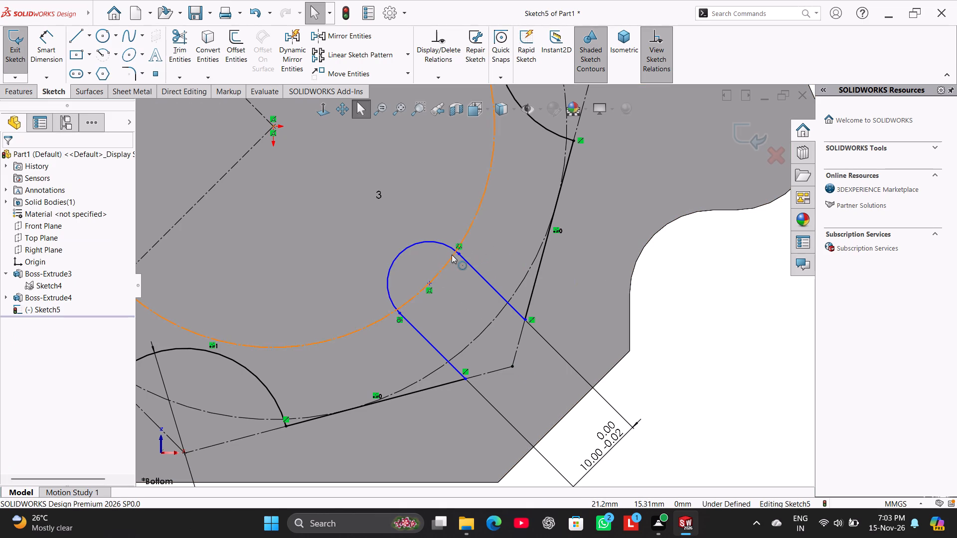
left_click_drag(460, 255, 569, 222)
left_click_drag(712, 319, 697, 319)
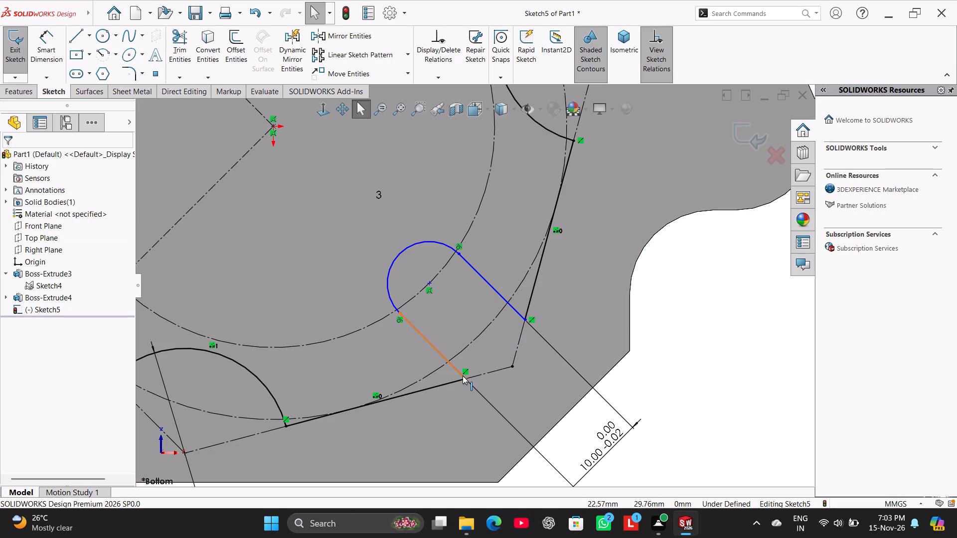
left_click_drag(466, 382, 605, 294)
left_click(695, 327)
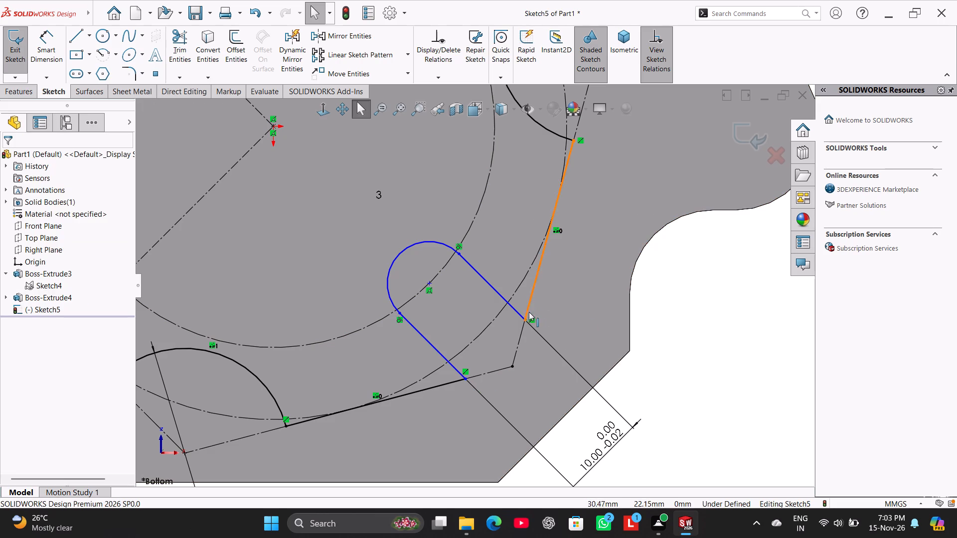
left_click_drag(524, 318, 528, 269)
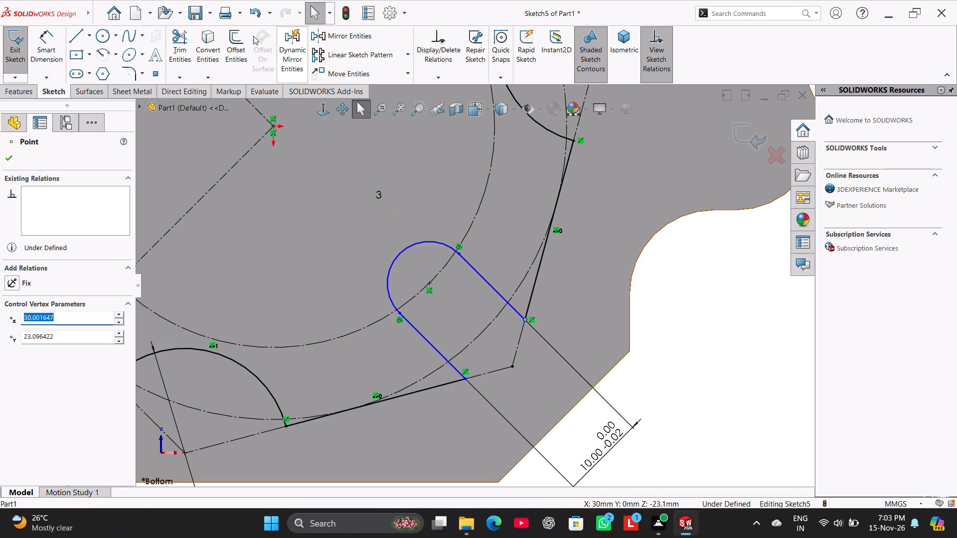
Trim both leftover hexagon corner segments outside the slot's open end, with trimmed entities not kept as construction geometry.
left_click(186, 45)
left_click_drag(516, 391, 486, 356)
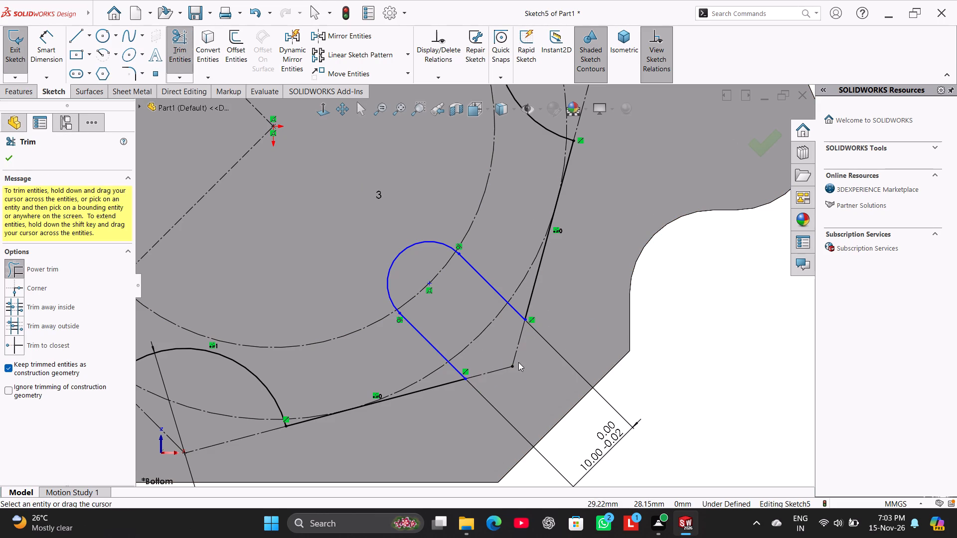
left_click(61, 368)
left_click_drag(502, 391, 476, 364)
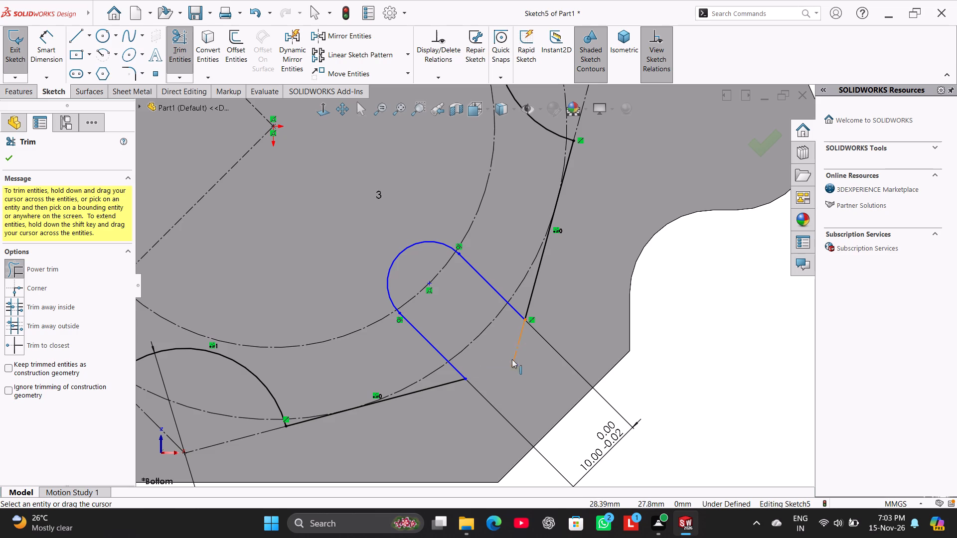
left_click_drag(519, 358, 496, 342)
right_click(720, 302)
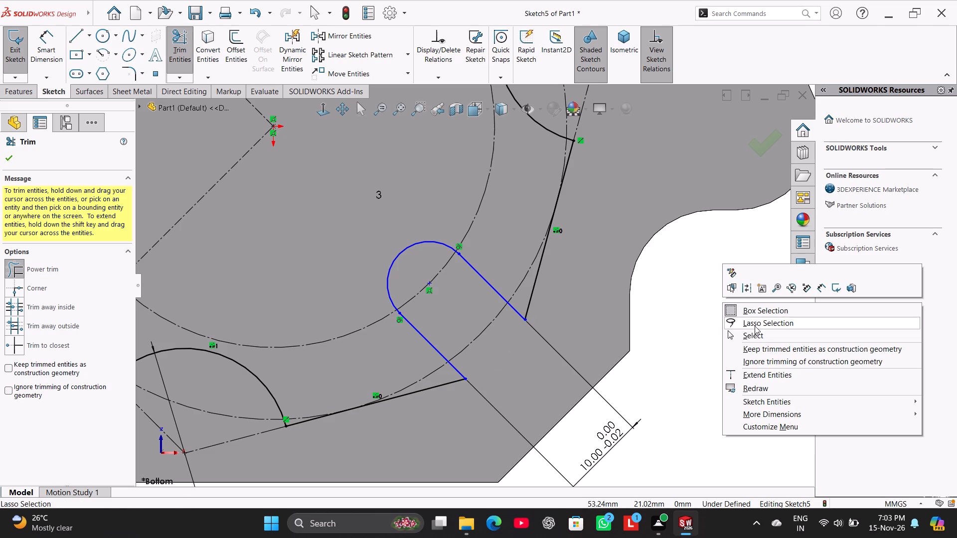
left_click(760, 335)
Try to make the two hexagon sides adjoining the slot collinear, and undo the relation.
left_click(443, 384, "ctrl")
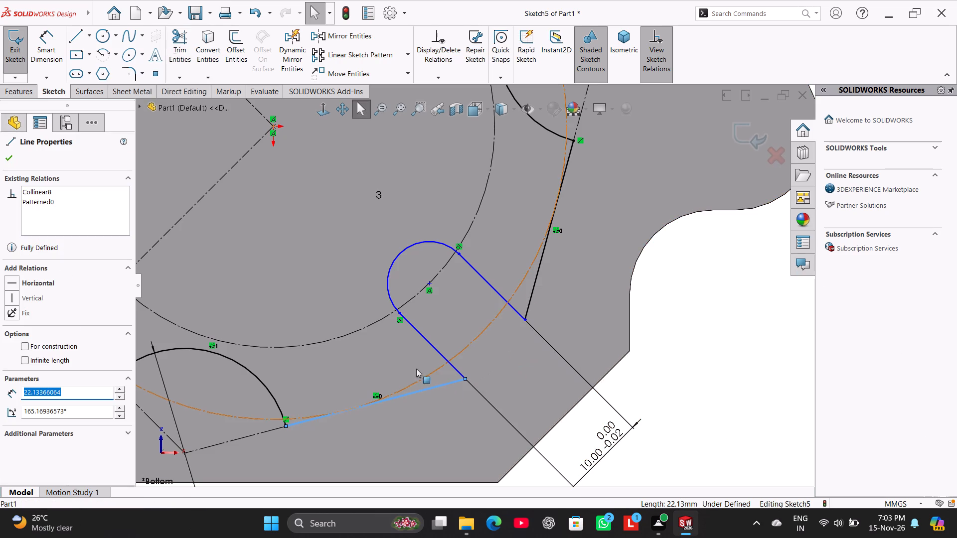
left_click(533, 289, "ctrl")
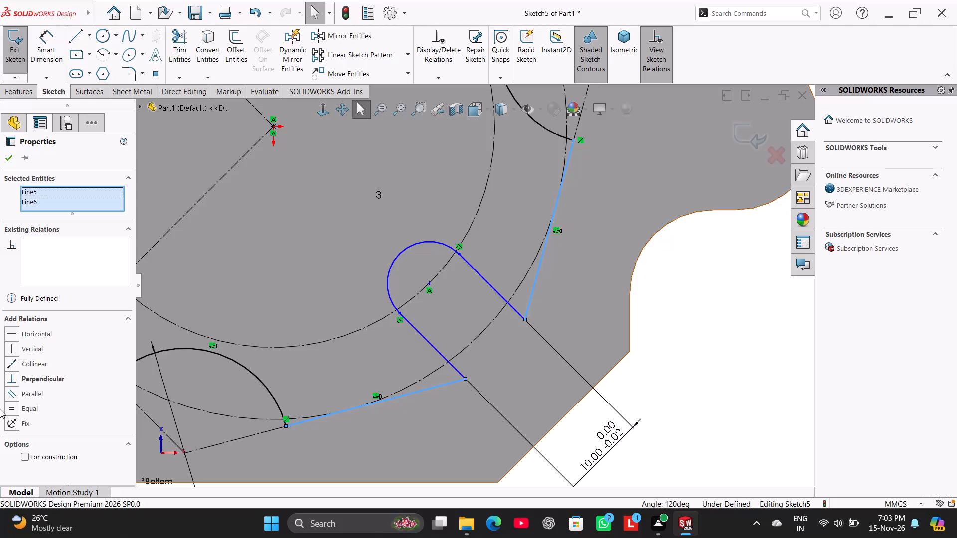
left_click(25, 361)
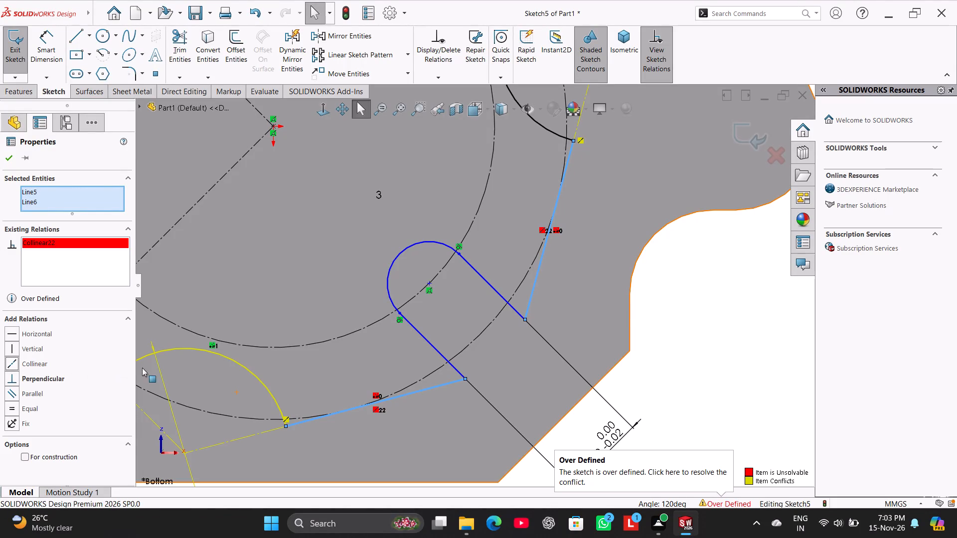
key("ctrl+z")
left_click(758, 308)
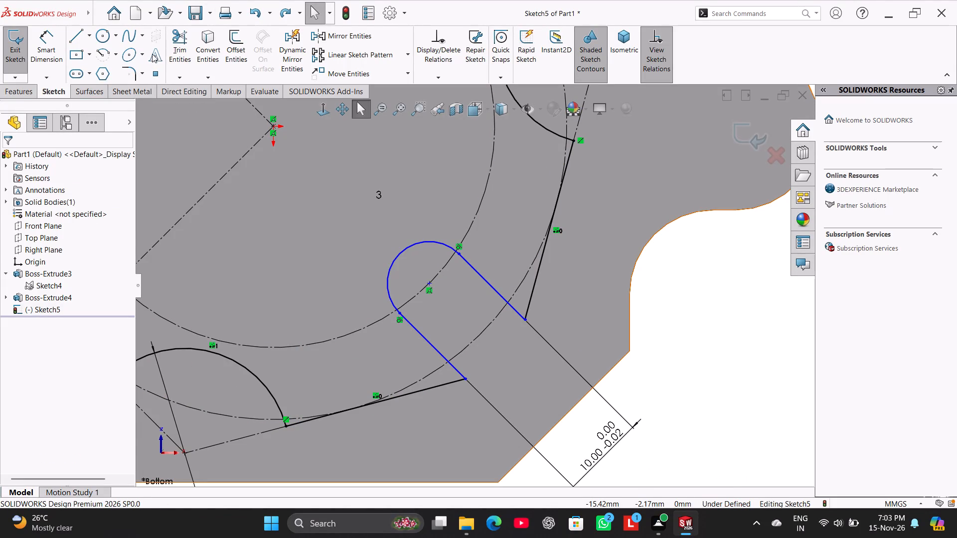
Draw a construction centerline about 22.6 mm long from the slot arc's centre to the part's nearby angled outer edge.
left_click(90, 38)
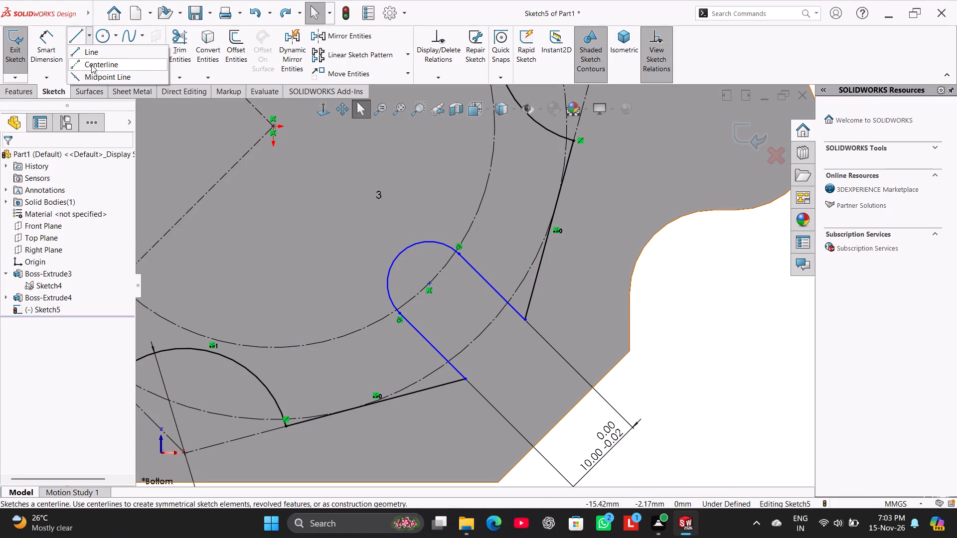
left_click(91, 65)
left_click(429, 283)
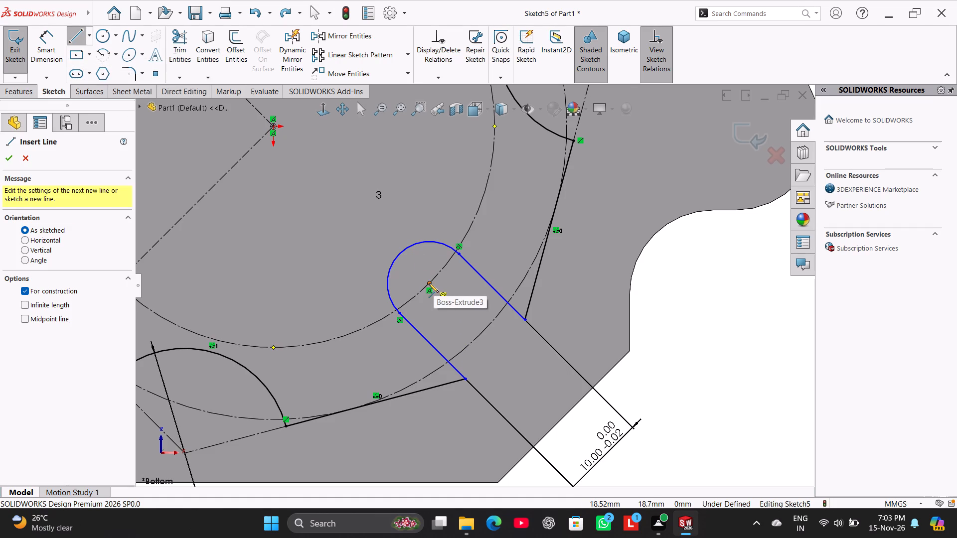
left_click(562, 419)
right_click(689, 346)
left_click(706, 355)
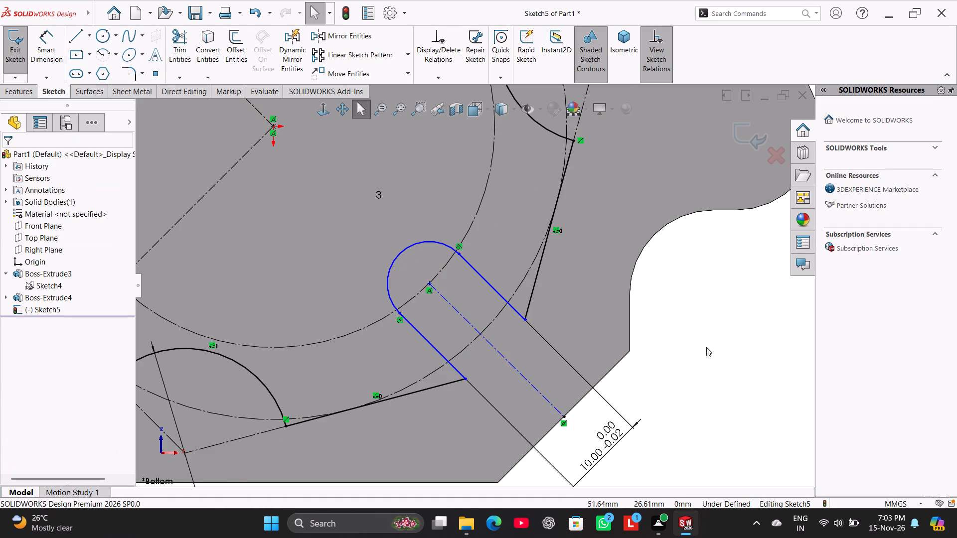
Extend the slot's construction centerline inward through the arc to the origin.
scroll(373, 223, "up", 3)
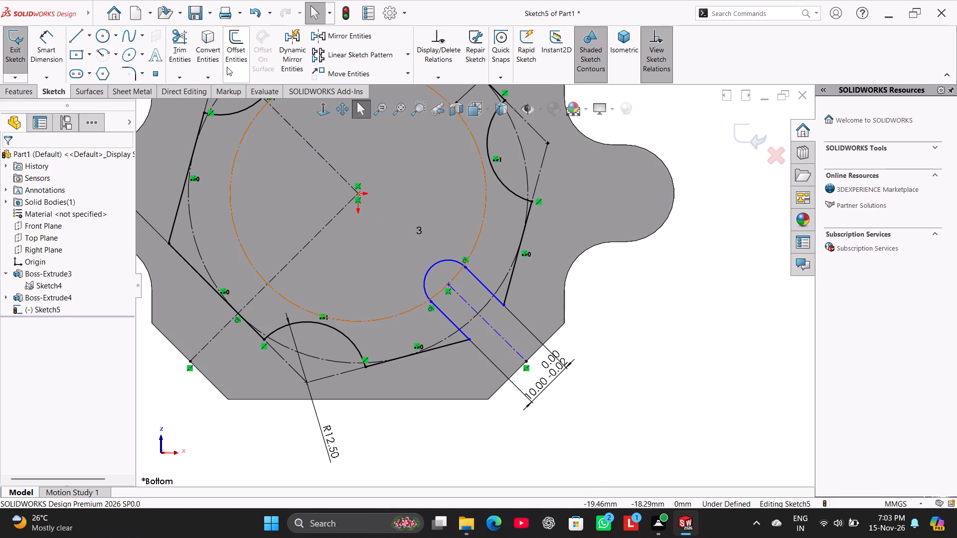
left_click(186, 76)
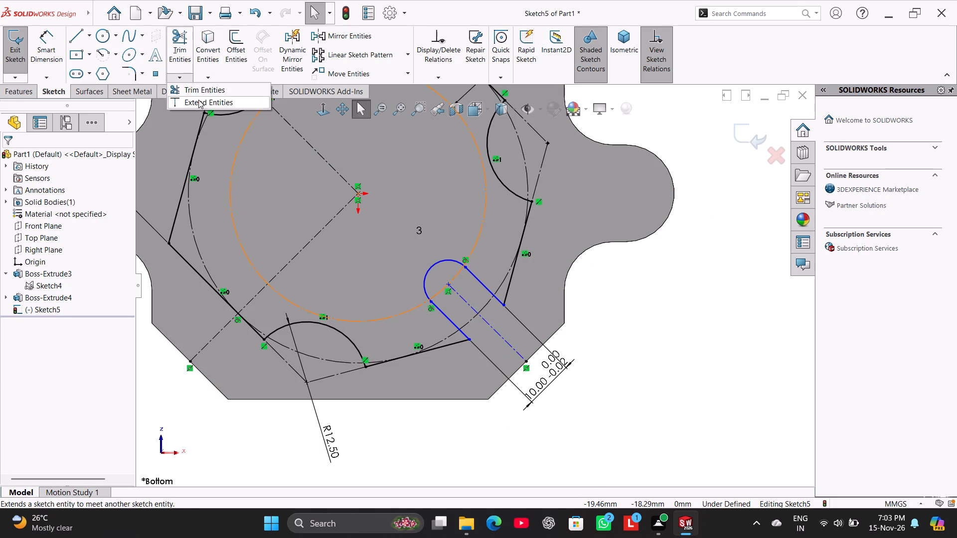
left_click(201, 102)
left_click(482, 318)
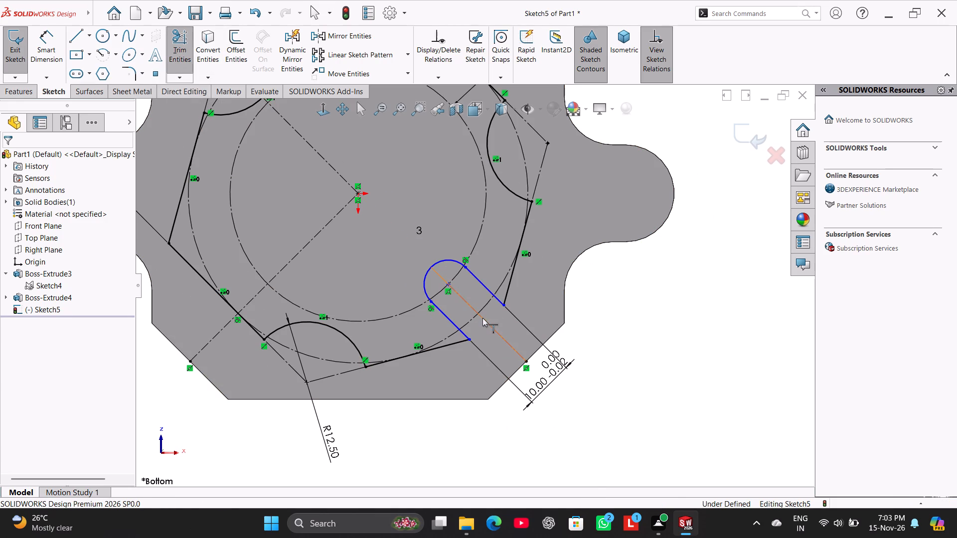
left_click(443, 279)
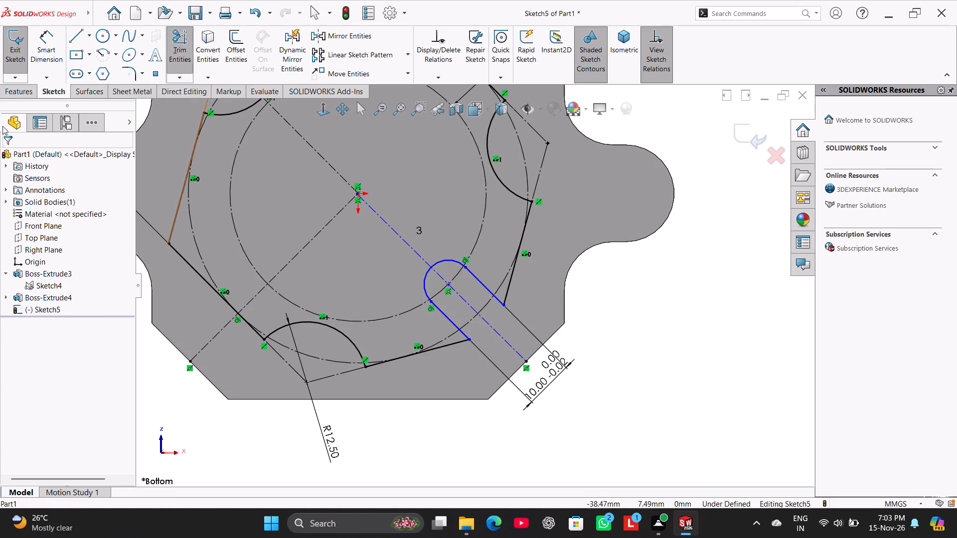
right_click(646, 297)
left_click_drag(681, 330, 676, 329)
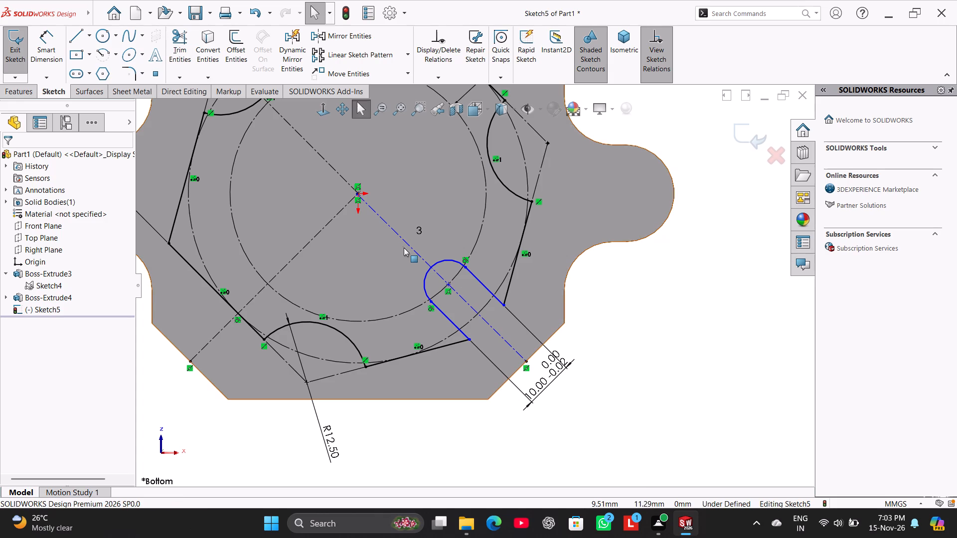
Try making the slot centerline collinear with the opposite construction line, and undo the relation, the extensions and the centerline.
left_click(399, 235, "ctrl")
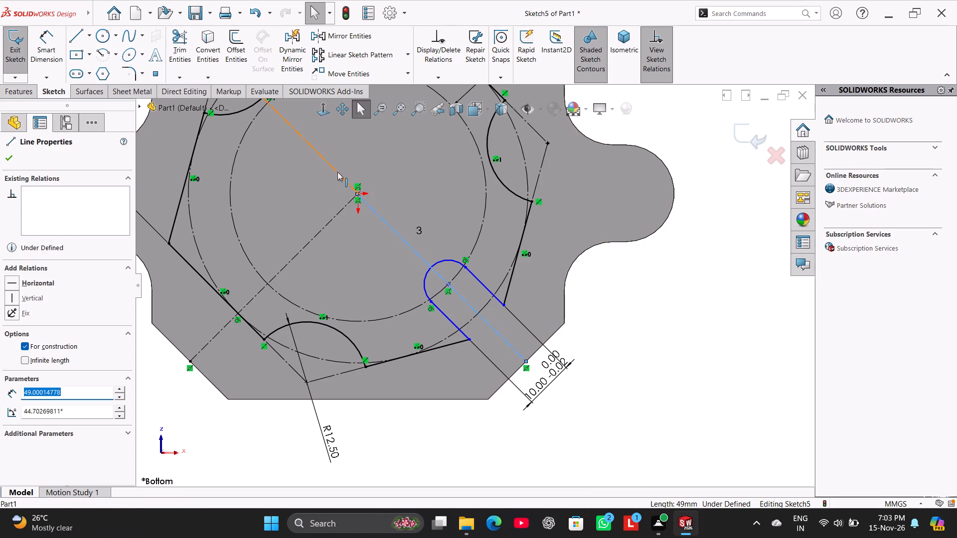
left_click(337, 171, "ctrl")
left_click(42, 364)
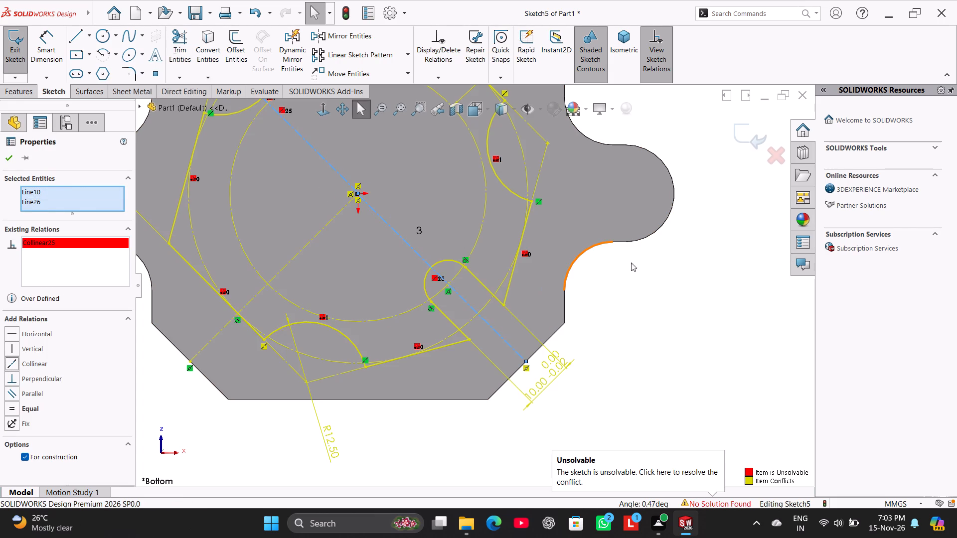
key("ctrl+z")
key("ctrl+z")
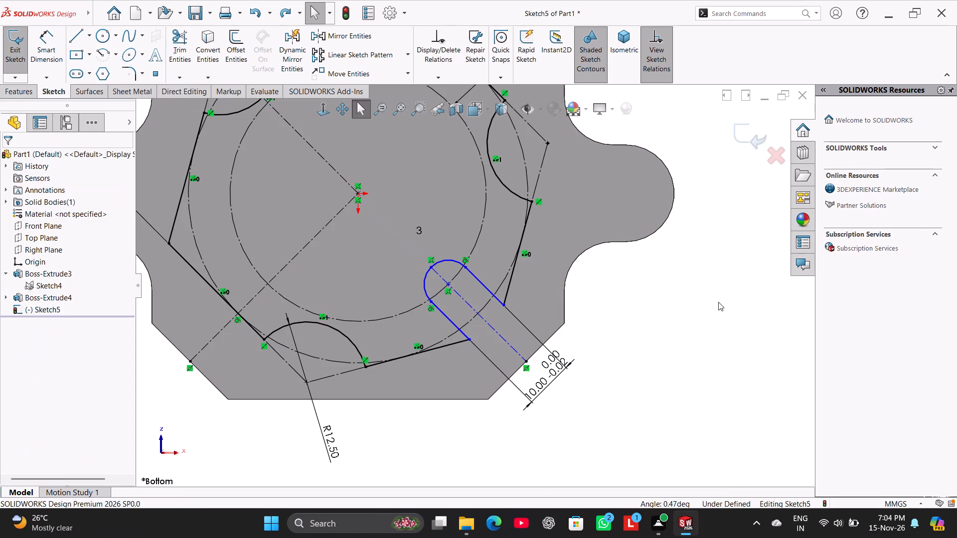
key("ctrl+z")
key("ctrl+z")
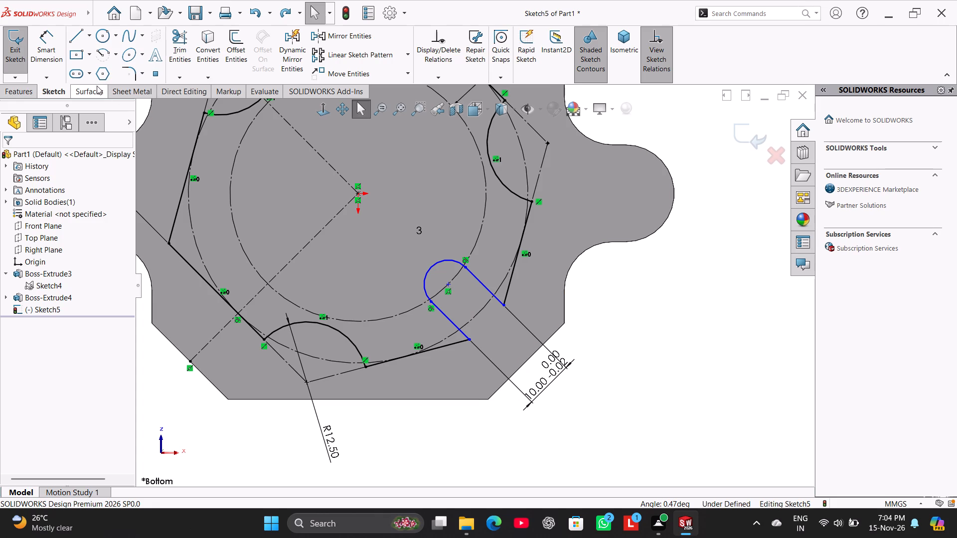
Draw a construction centerline about 49 mm long from the origin to the midpoint of the angled outer edge beyond the slot.
left_click(86, 40)
left_click(89, 61)
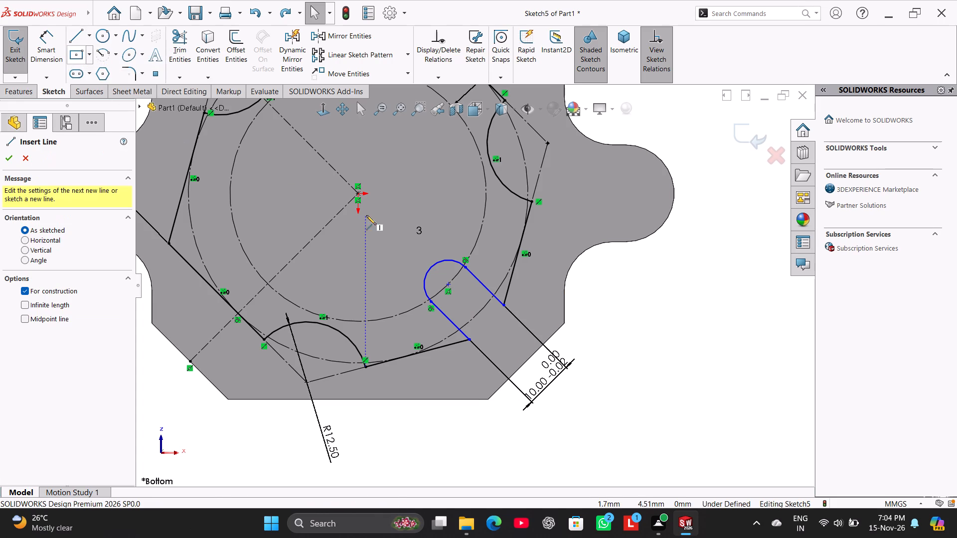
left_click(358, 192)
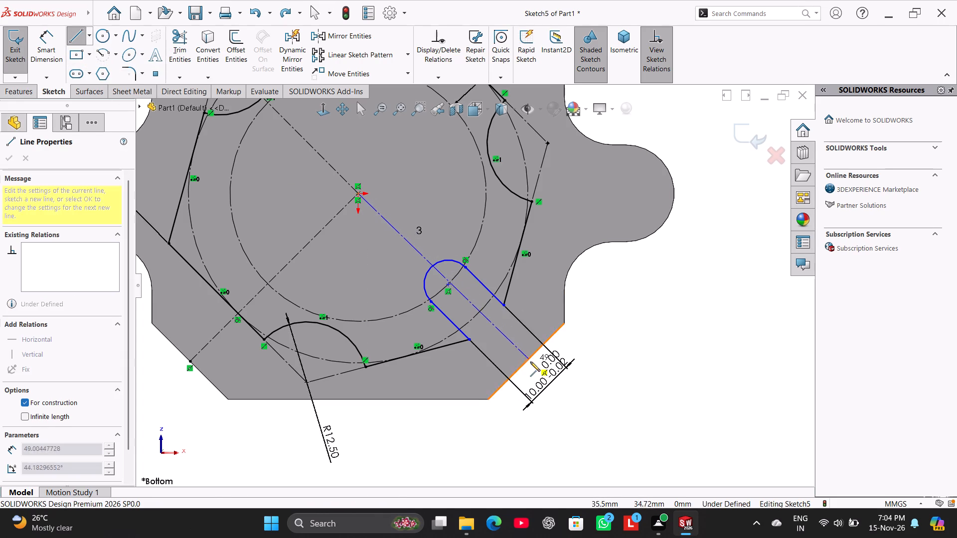
left_click(526, 363)
right_click(637, 303)
left_click(644, 306)
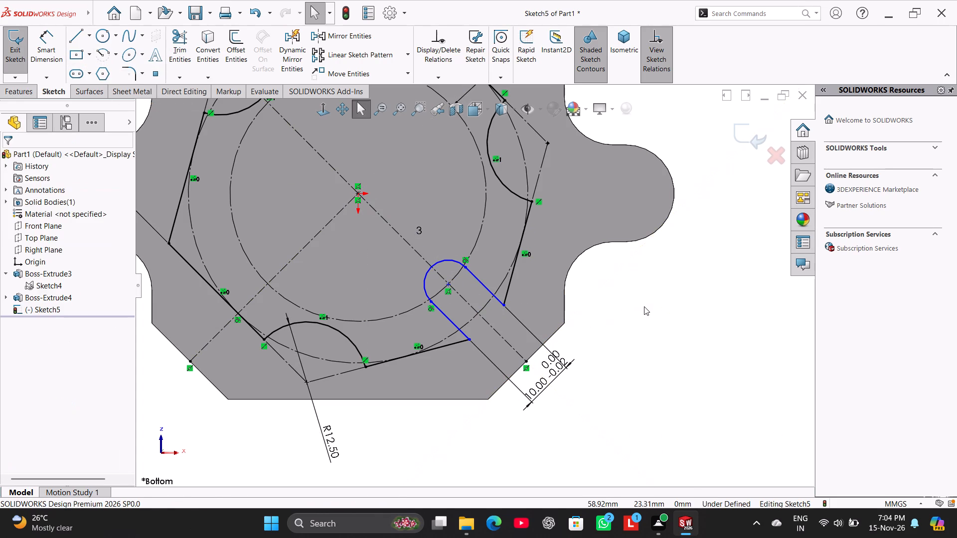
Make the slot arc's centre coincident with the new construction centerline.
scroll(463, 274, "down", 8)
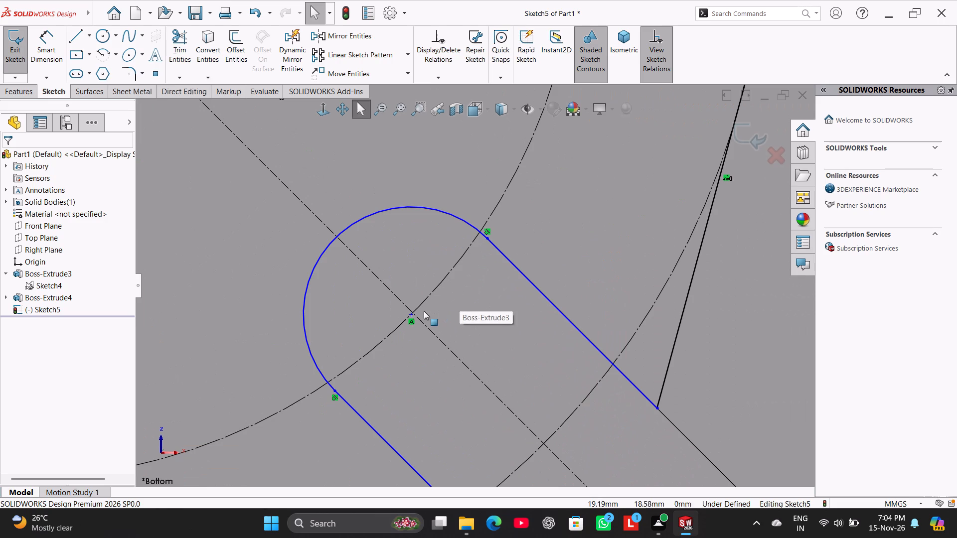
left_click(412, 313, "ctrl")
left_click(427, 326, "ctrl")
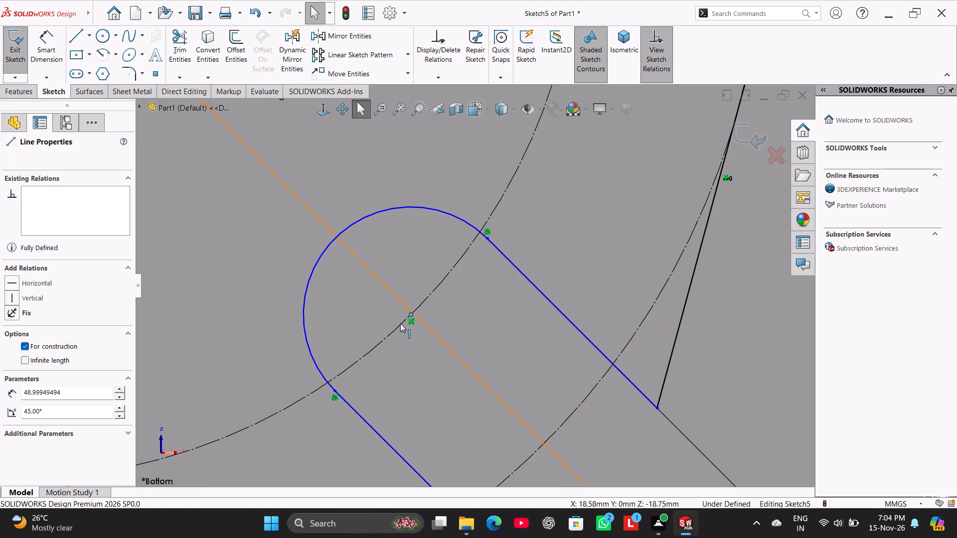
left_click(30, 350)
scroll(602, 332, "up", 3)
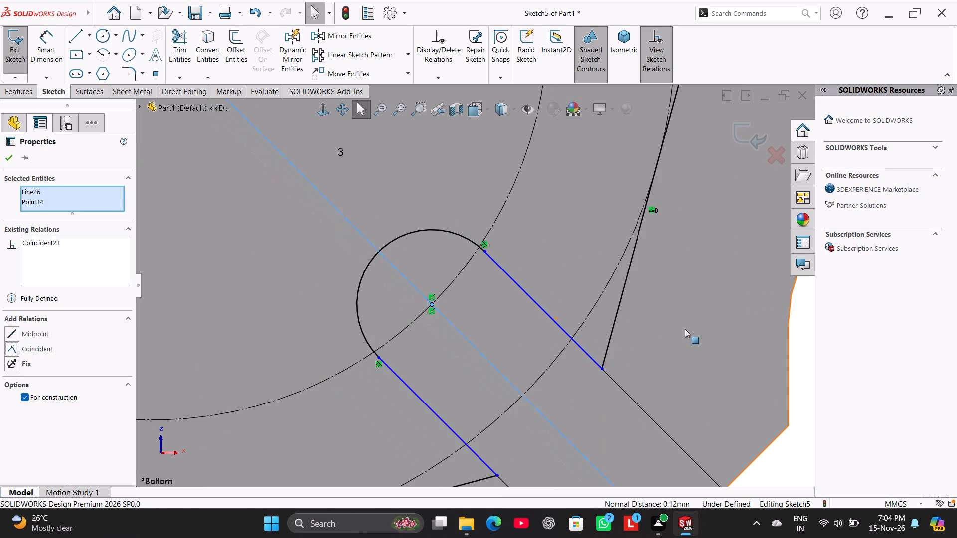
scroll(775, 361, "up", 1)
left_click(756, 347)
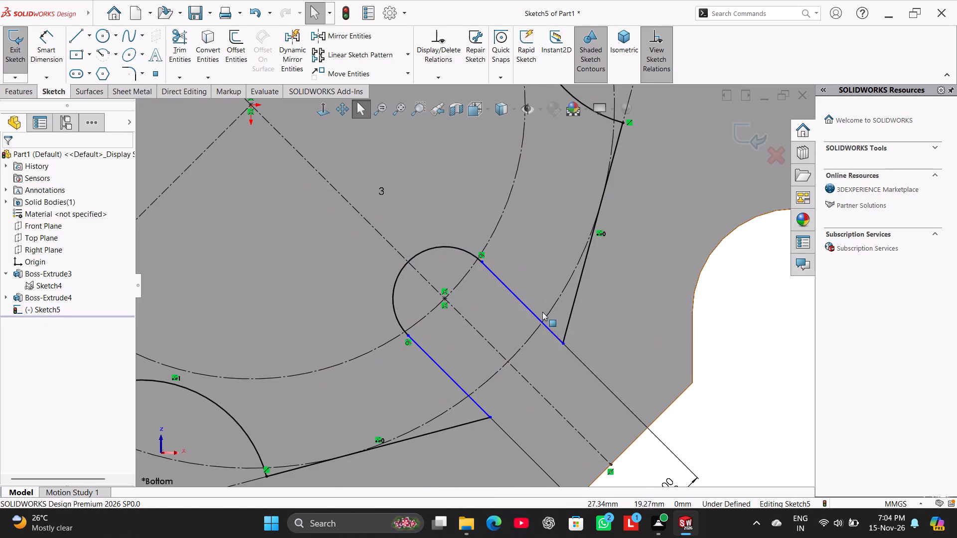
Examine the relations of the slot's lower side line, its outer endpoint and the adjoining hexagon side.
scroll(421, 285, "up", 2)
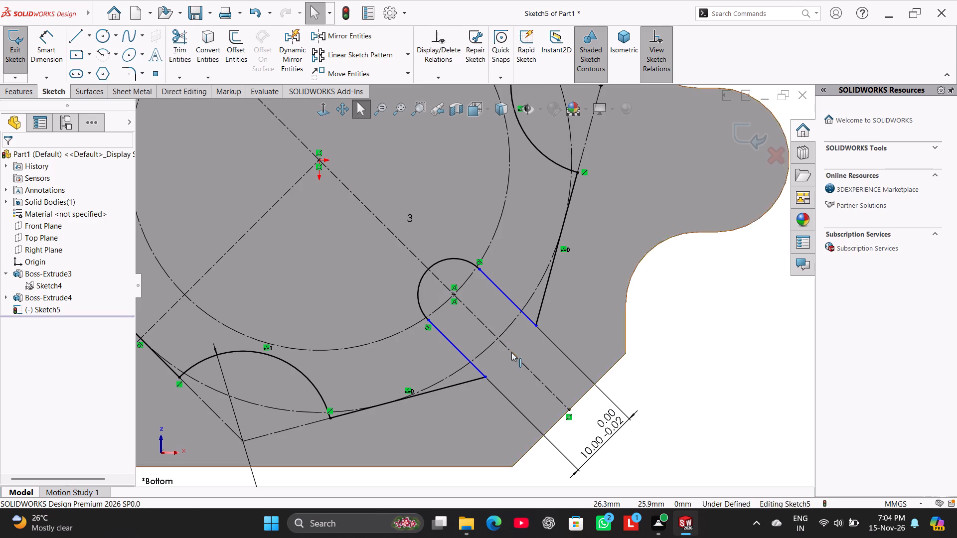
left_click(477, 379, "ctrl")
left_click(479, 370, "ctrl")
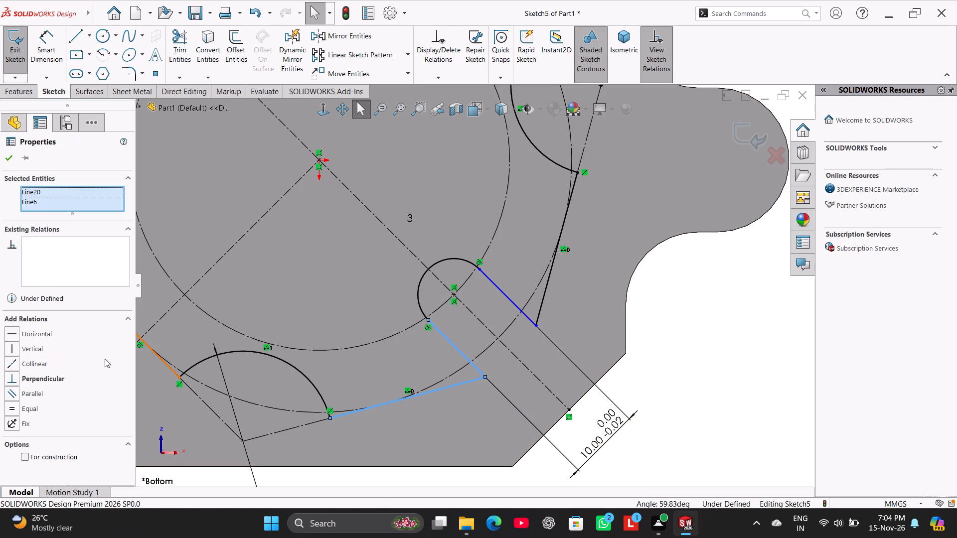
left_click(684, 311)
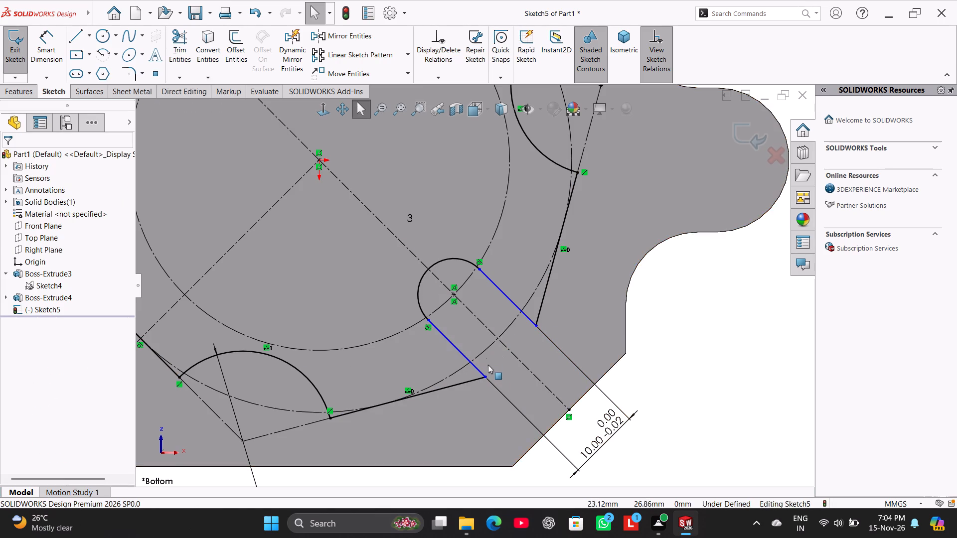
scroll(493, 375, "down", 4)
left_click(469, 356, "ctrl")
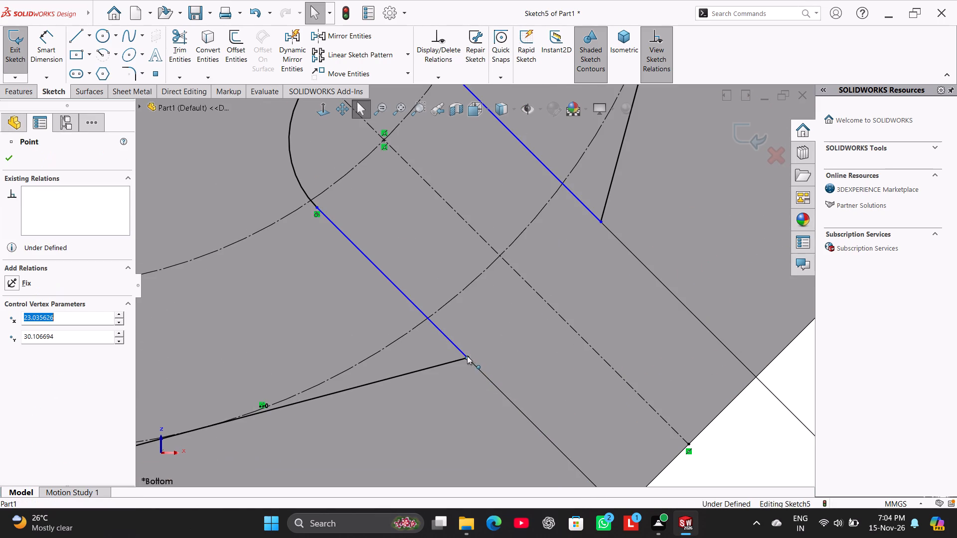
left_click(457, 359, "ctrl")
left_click(787, 369)
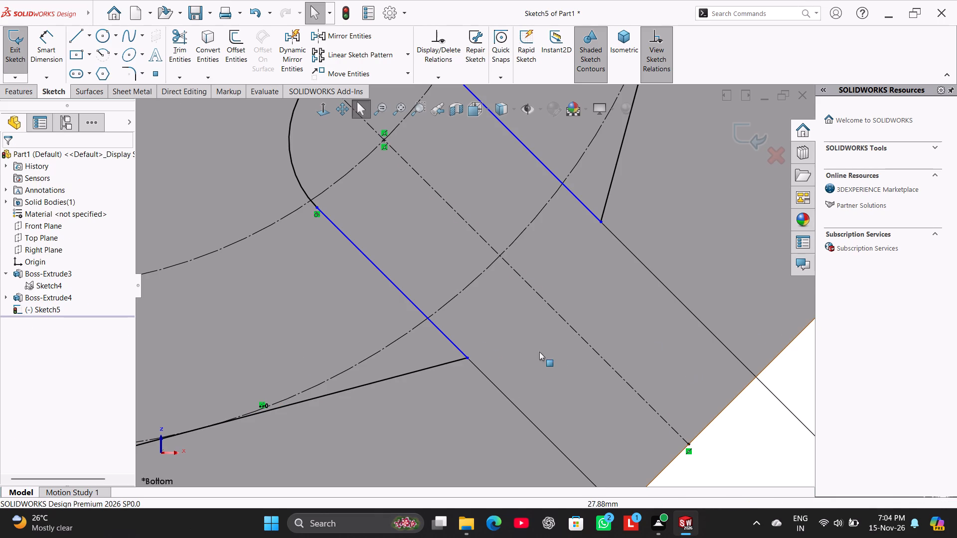
Test the slot's remaining freedom by moving the upper side line's outer endpoint up along the hexagon side.
scroll(537, 313, "up", 3)
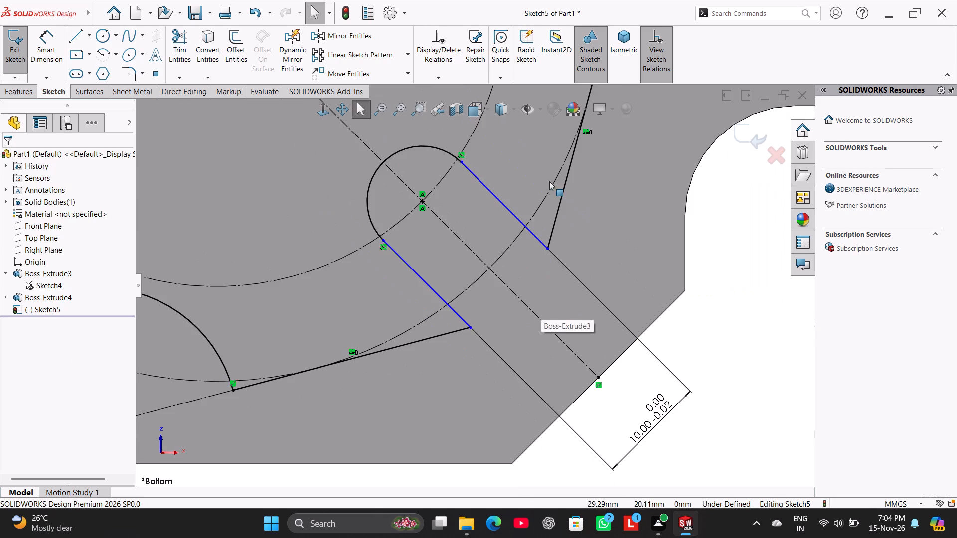
left_click_drag(547, 248, 566, 224)
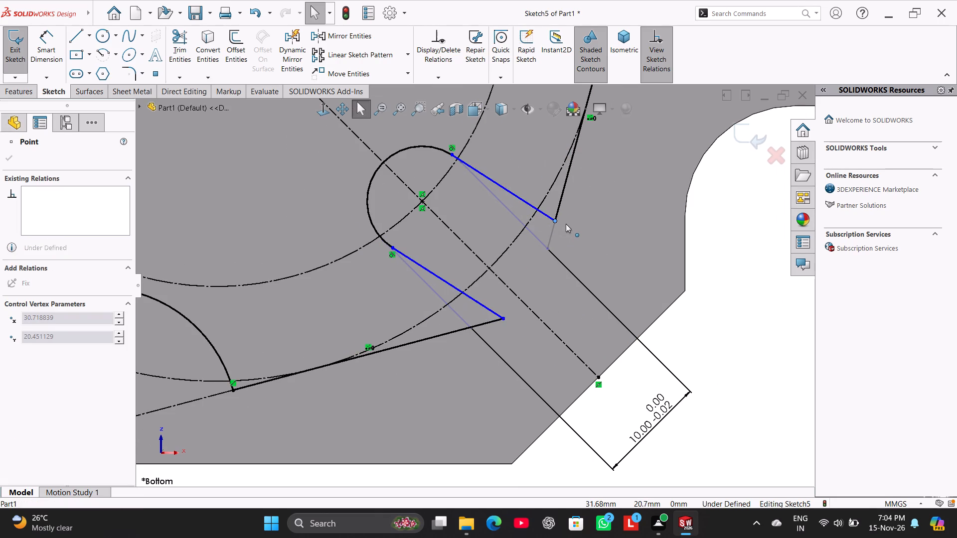
left_click_drag(566, 224, 567, 224)
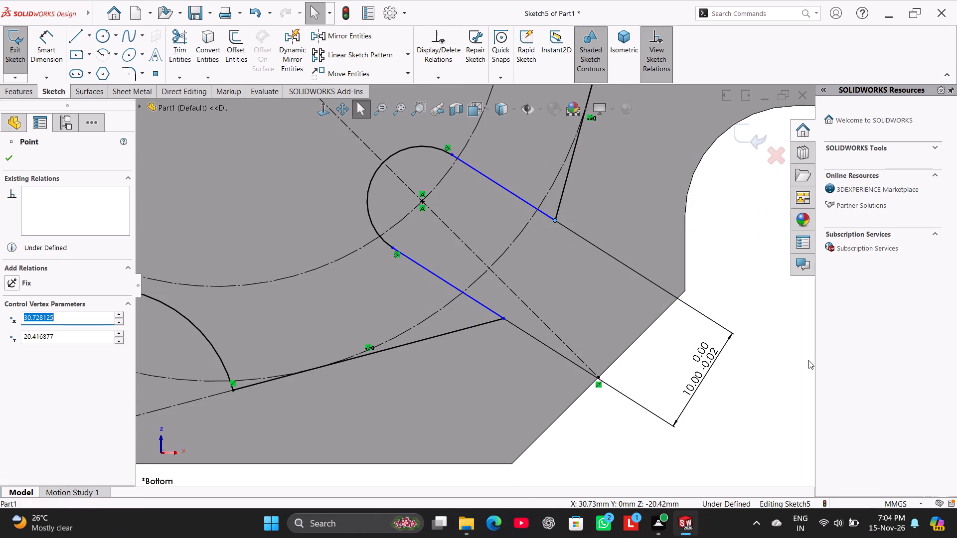
left_click(516, 200, "ctrl")
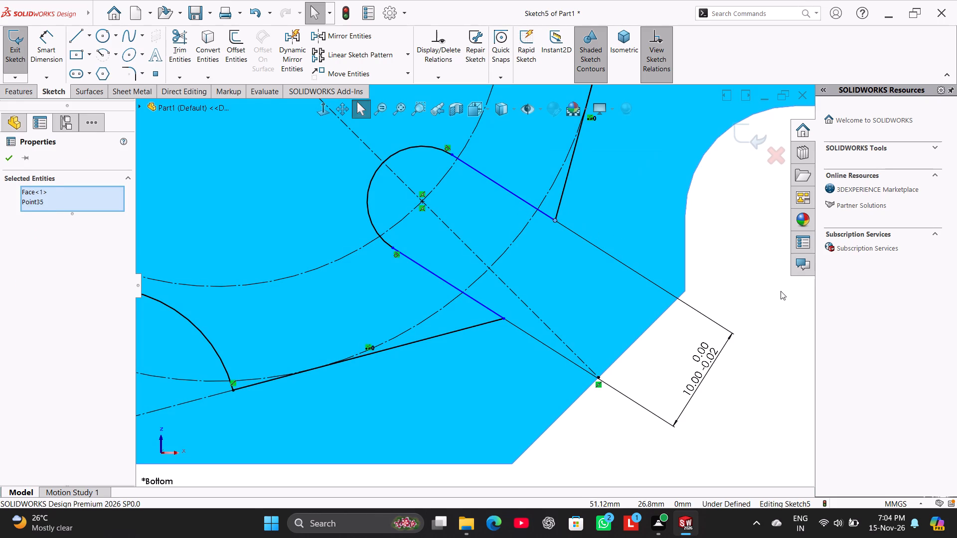
Make the slot's two side lines symmetric about the 45° construction centerline.
left_click_drag(777, 289, 763, 285)
left_click(520, 198, "ctrl")
left_click(467, 246, "ctrl")
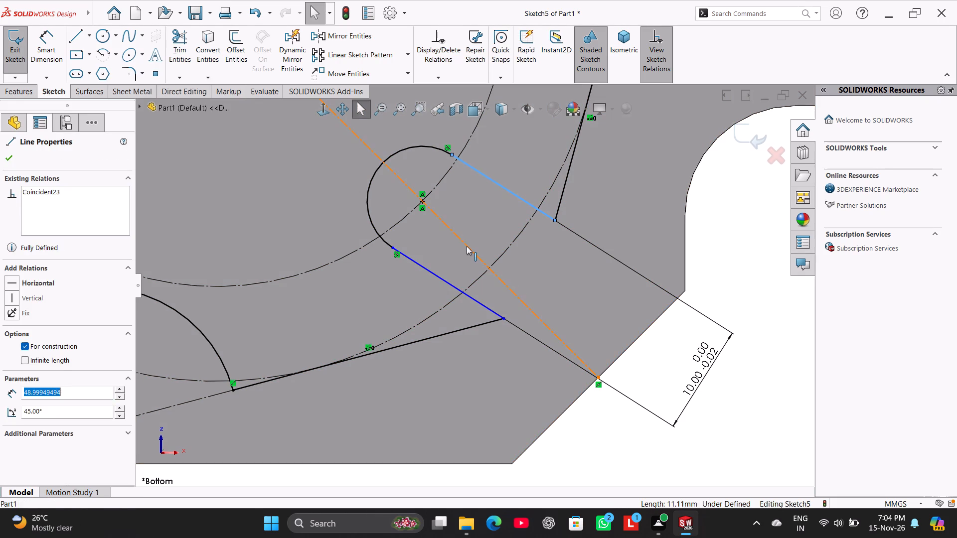
left_click(453, 287, "ctrl")
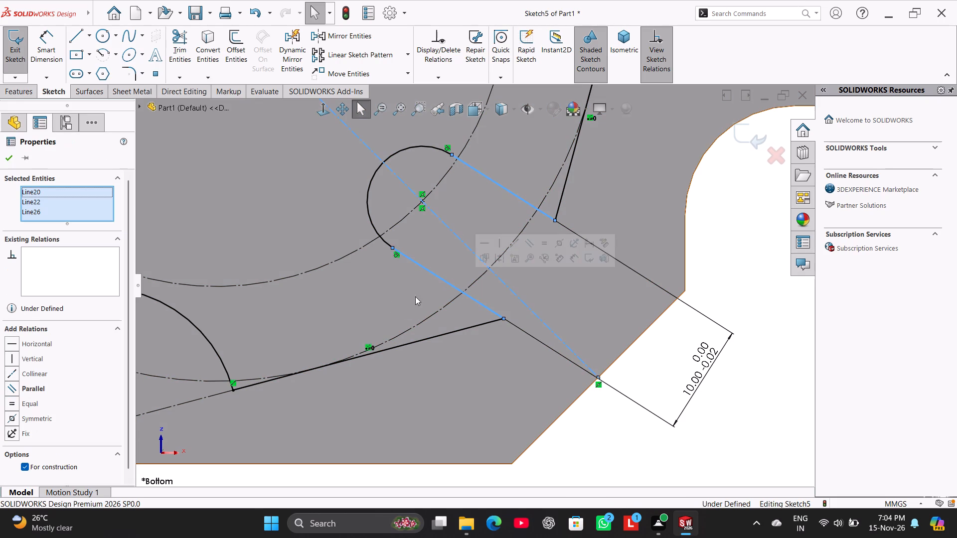
left_click(35, 423)
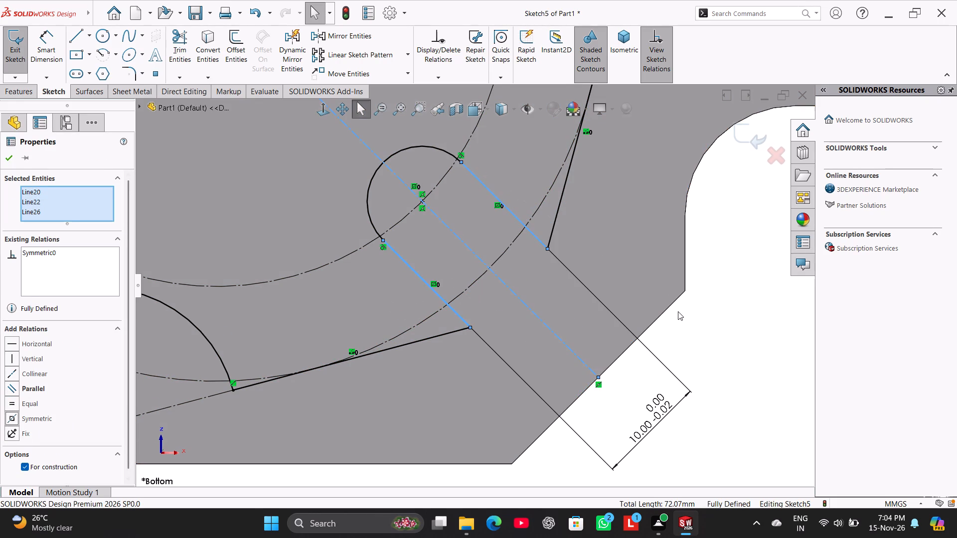
scroll(693, 315, "up", 3)
left_click(700, 286)
scroll(393, 224, "up", 7)
scroll(395, 212, "down", 4)
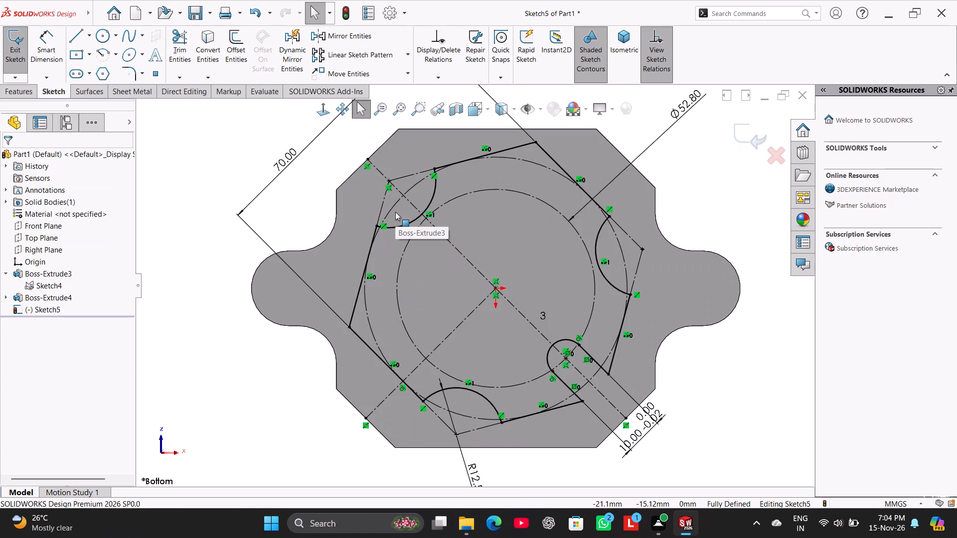
Circular-pattern the slot's end arc and both side lines as 3 equally spaced instances over 360°.
left_click(561, 378, "ctrl")
left_click(549, 349, "ctrl")
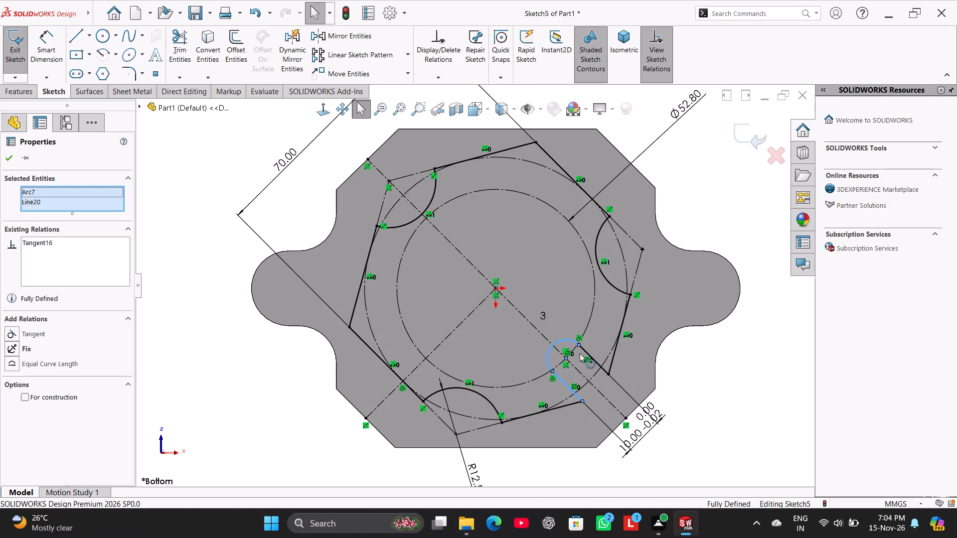
left_click(594, 357, "ctrl")
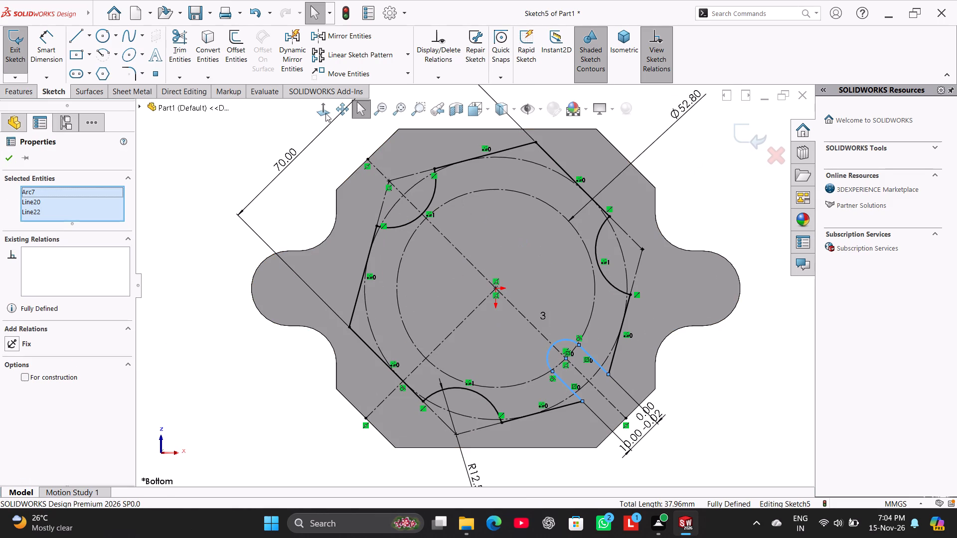
left_click(407, 61)
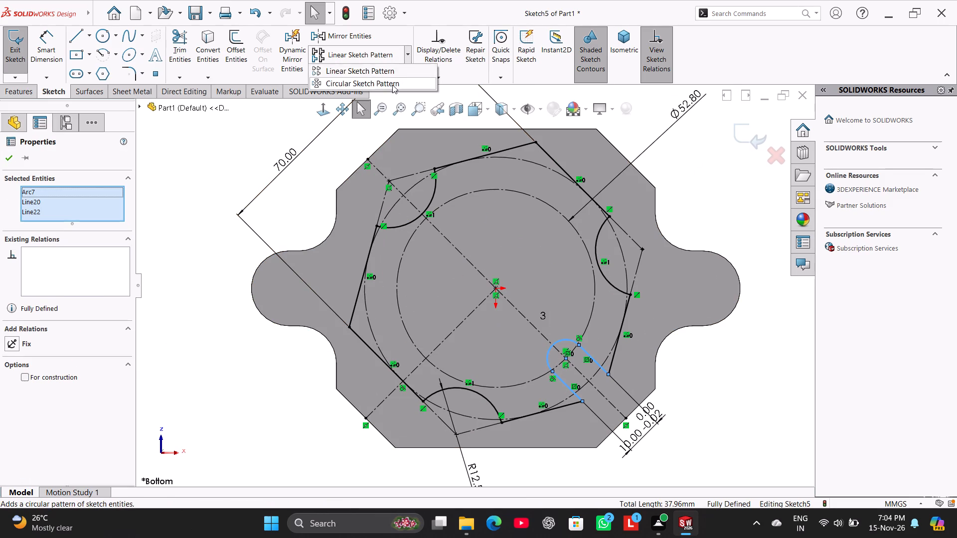
left_click(392, 85)
double_click(70, 313)
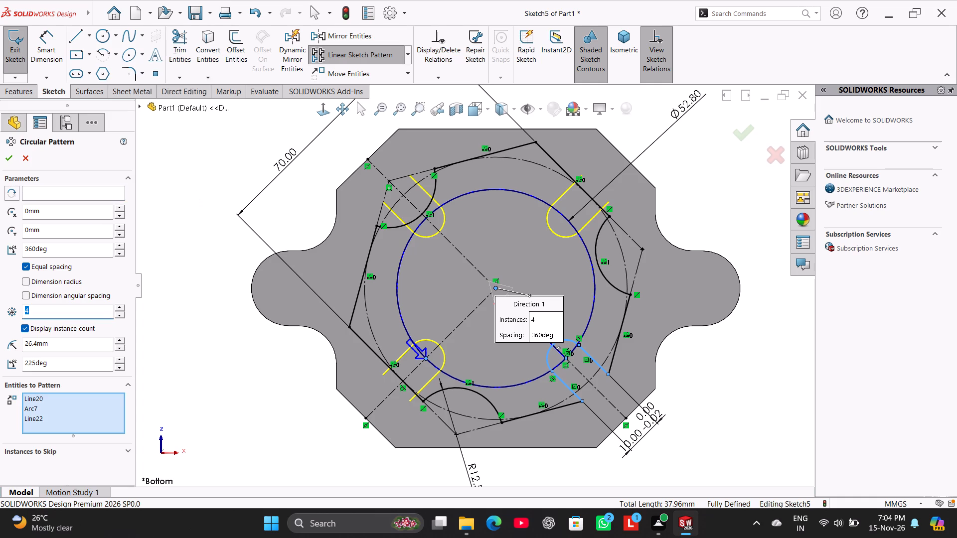
key("3")
key("Return")
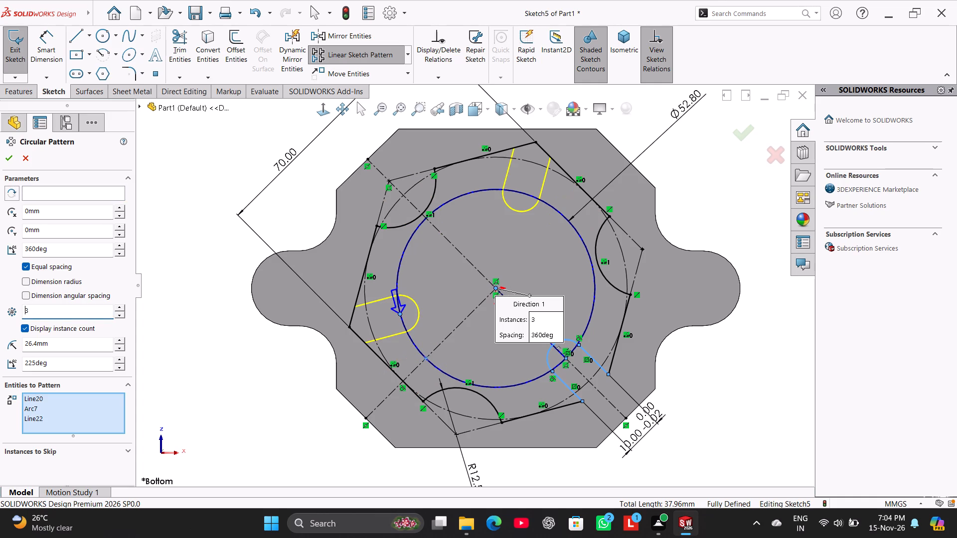
left_click(4, 164)
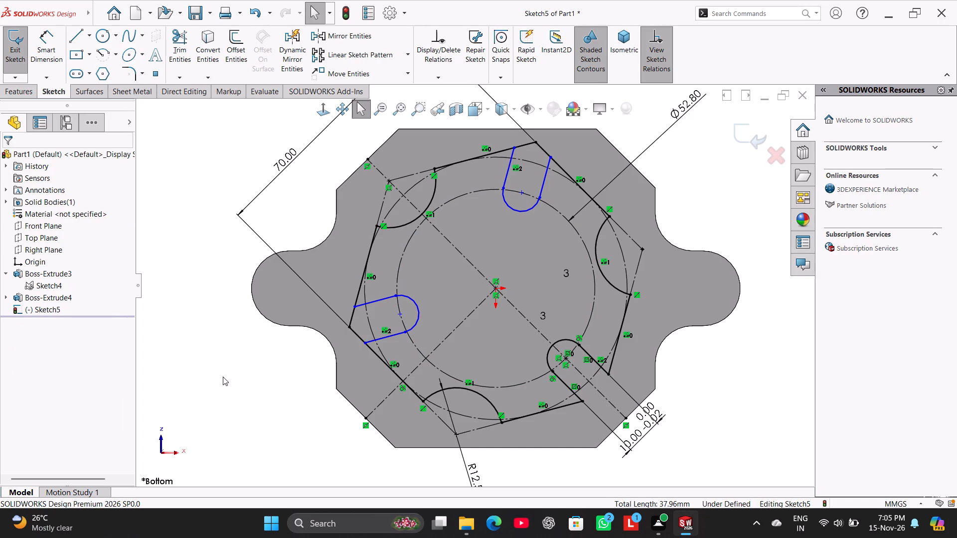
left_click(223, 377)
Test the patterned slots' freedom by moving one, and make the pattern's centre point coincident with the origin.
left_click_drag(391, 336, 382, 349)
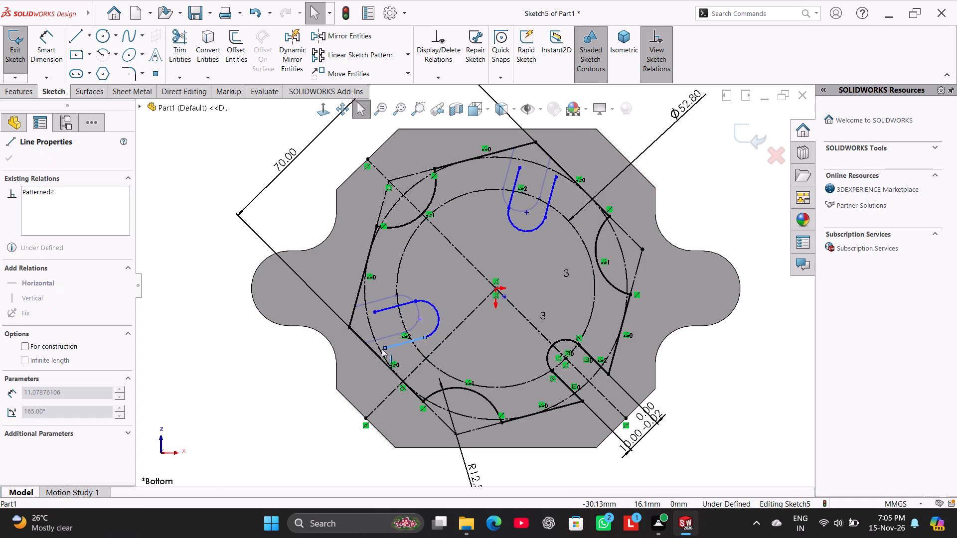
left_click_drag(382, 349, 387, 354)
left_click_drag(761, 383, 753, 382)
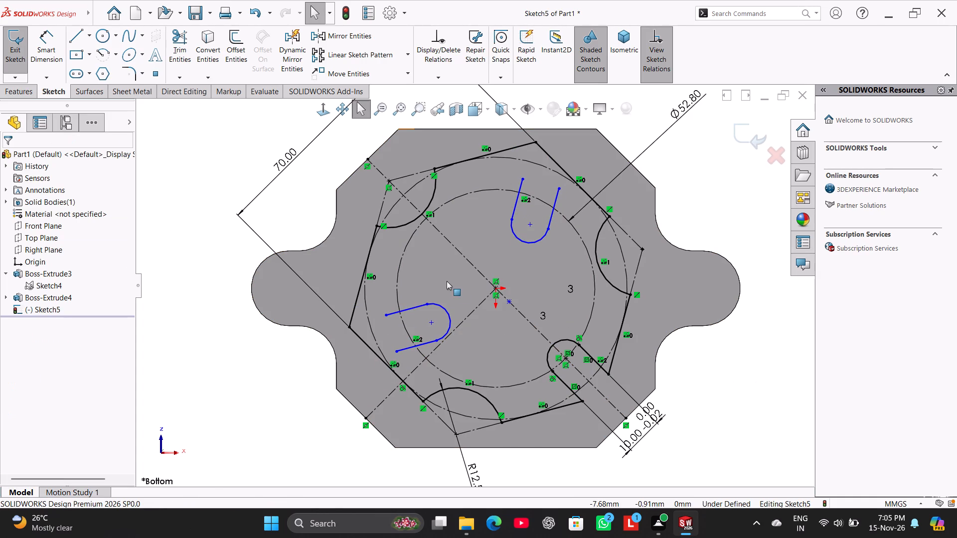
left_click_drag(510, 302, 496, 289)
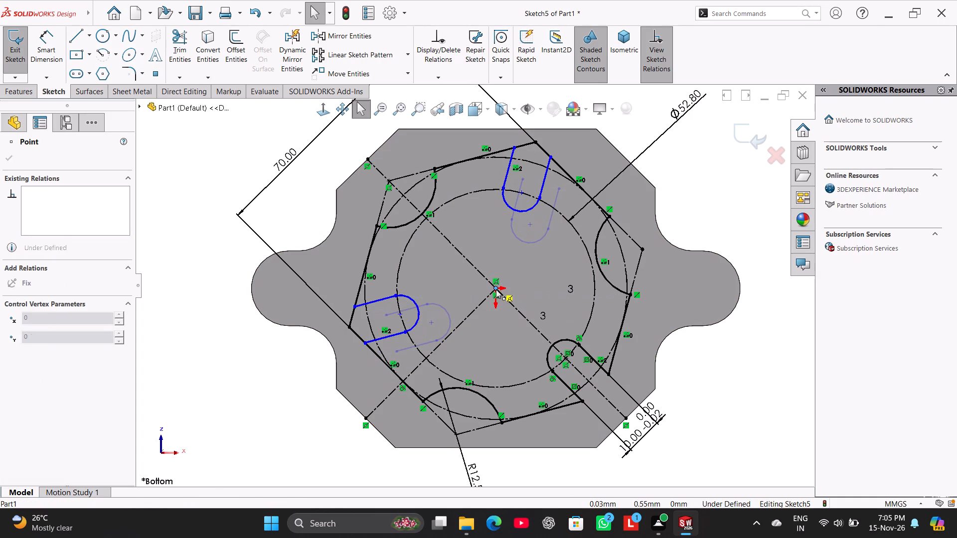
left_click_drag(496, 289, 496, 289)
left_click(212, 350)
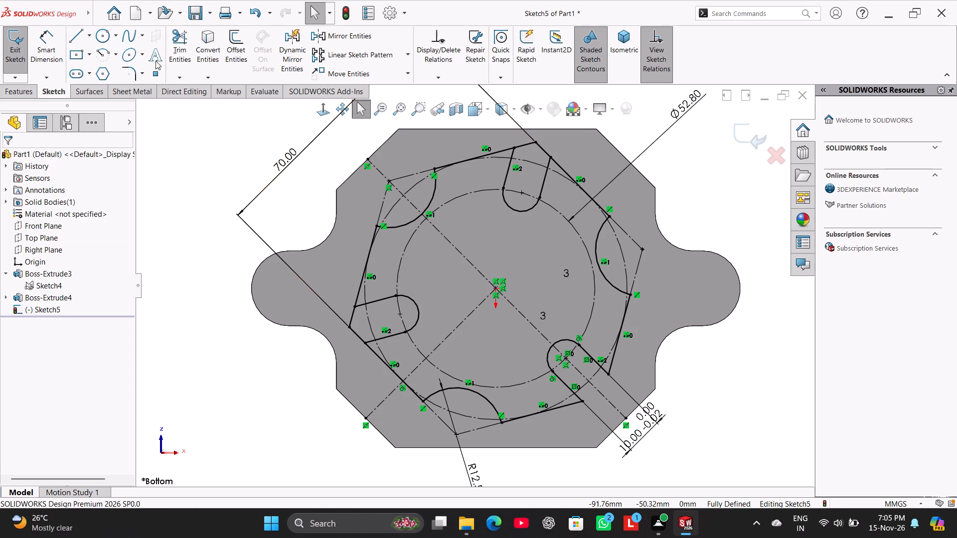
Trim away the hexagon corner segments across the open mouths of the two patterned slots.
left_click(187, 36)
left_click_drag(362, 327, 347, 341)
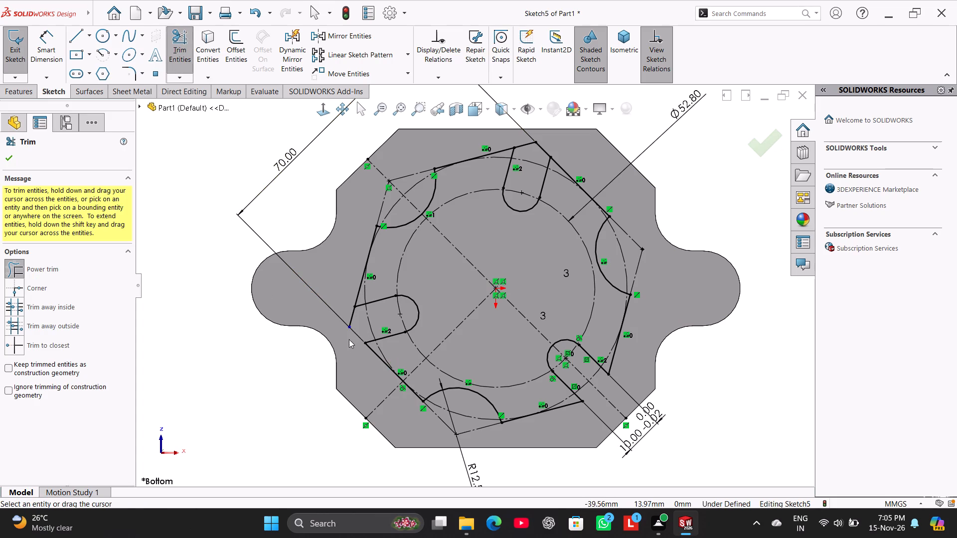
left_click_drag(361, 322, 343, 308)
scroll(503, 191, "down", 3)
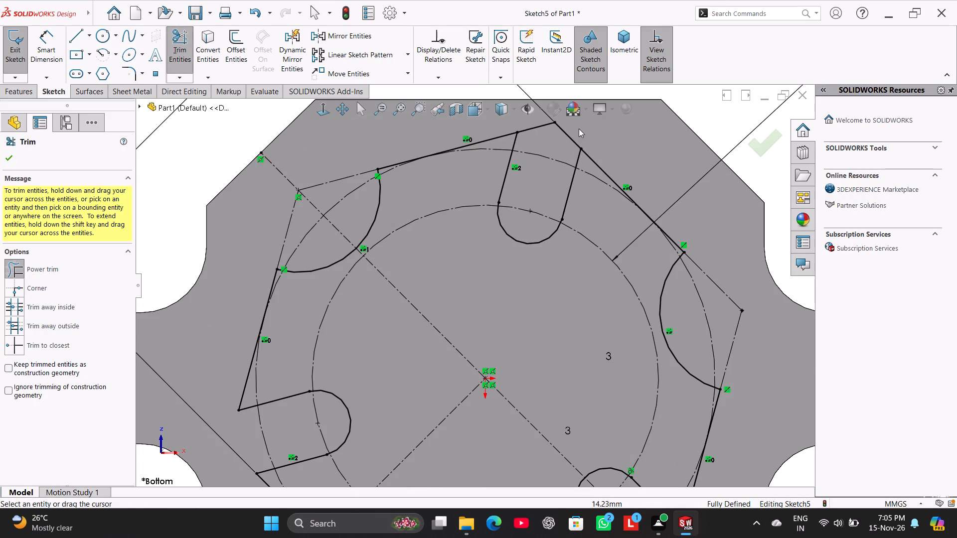
left_click_drag(579, 129, 561, 138)
left_click_drag(549, 137, 536, 120)
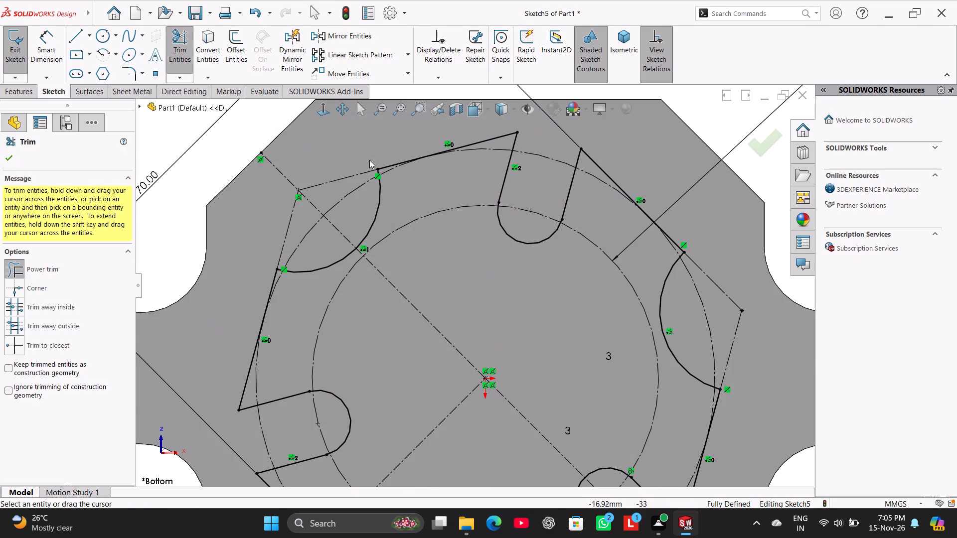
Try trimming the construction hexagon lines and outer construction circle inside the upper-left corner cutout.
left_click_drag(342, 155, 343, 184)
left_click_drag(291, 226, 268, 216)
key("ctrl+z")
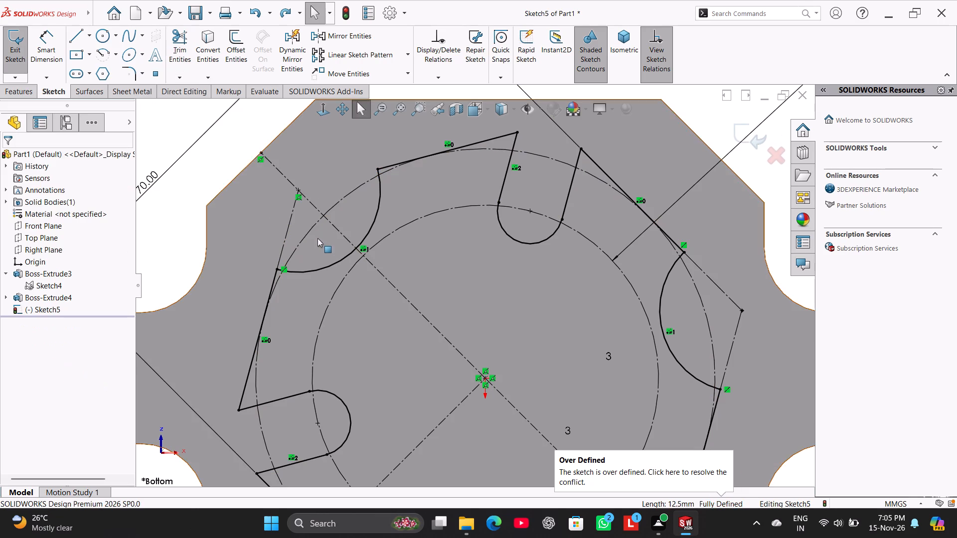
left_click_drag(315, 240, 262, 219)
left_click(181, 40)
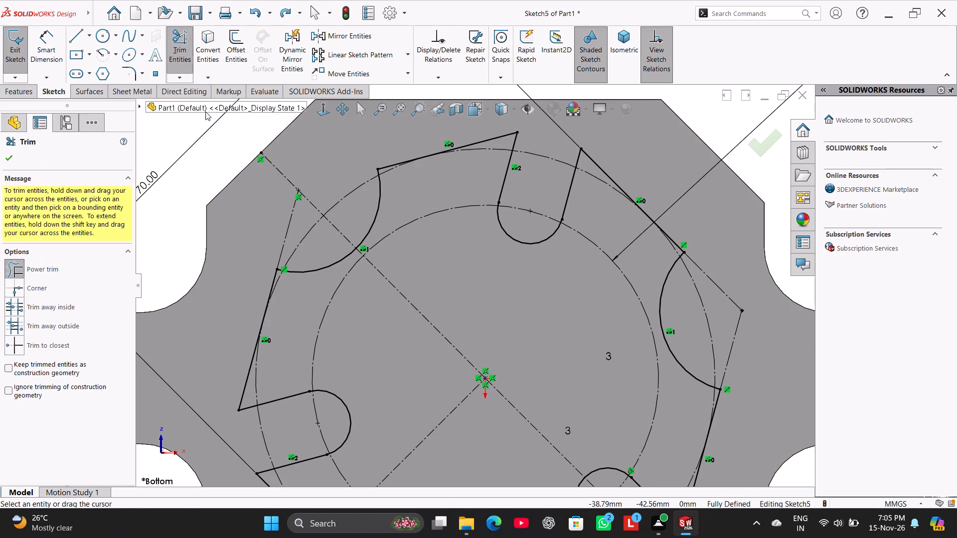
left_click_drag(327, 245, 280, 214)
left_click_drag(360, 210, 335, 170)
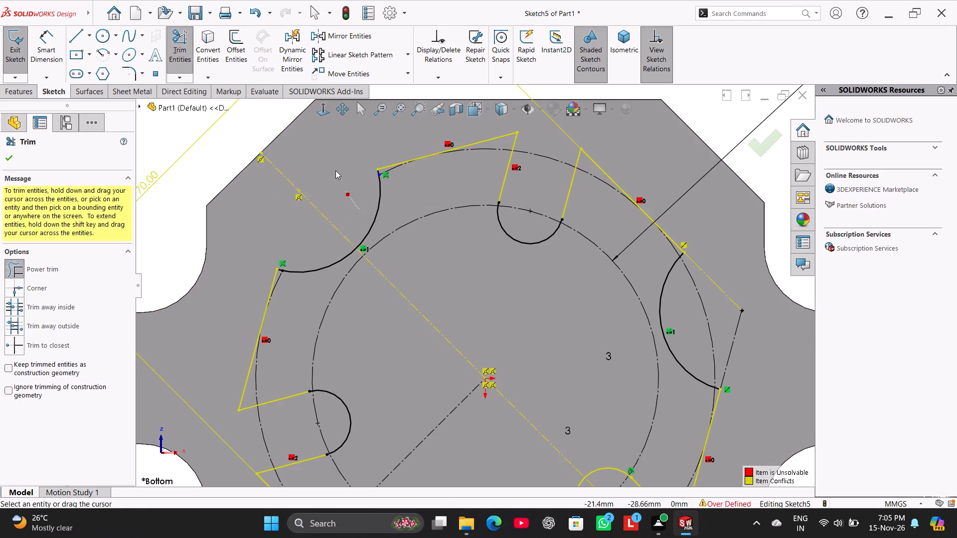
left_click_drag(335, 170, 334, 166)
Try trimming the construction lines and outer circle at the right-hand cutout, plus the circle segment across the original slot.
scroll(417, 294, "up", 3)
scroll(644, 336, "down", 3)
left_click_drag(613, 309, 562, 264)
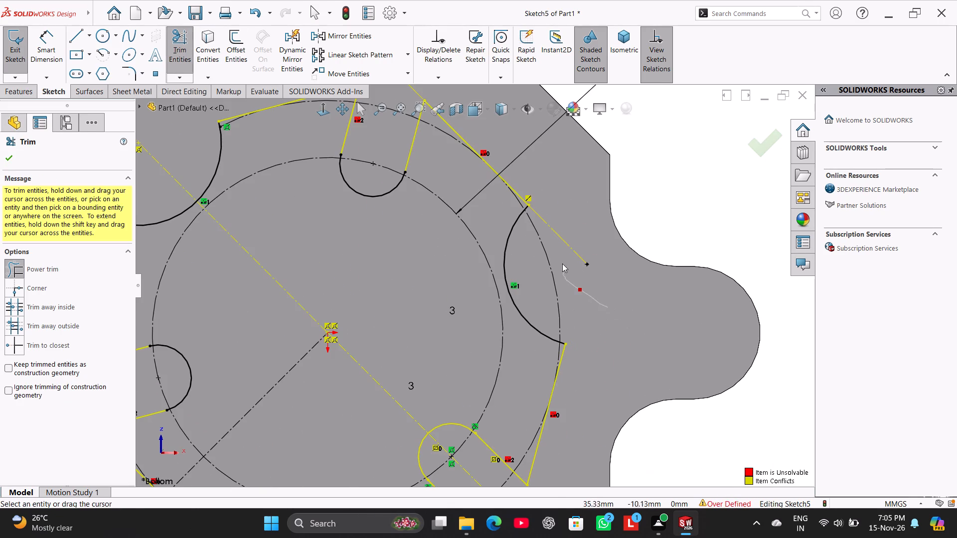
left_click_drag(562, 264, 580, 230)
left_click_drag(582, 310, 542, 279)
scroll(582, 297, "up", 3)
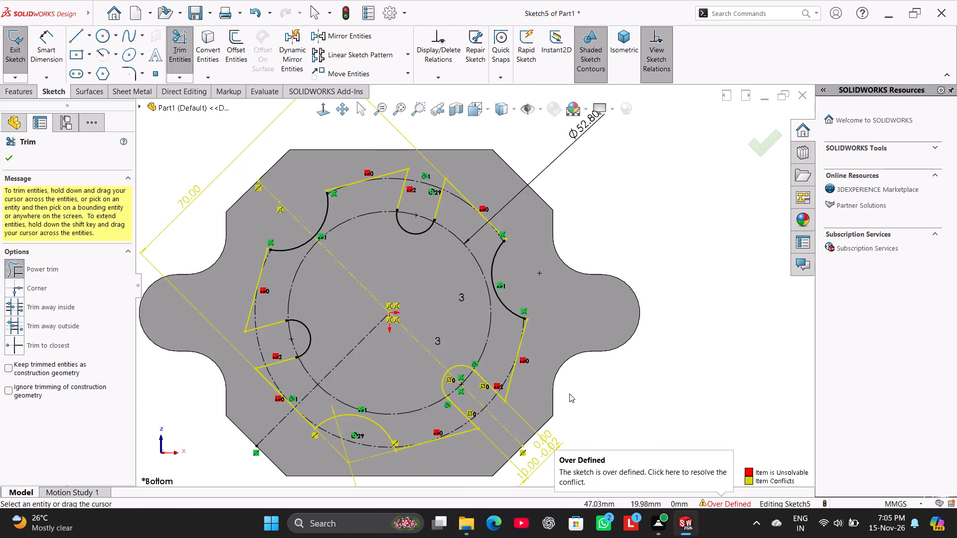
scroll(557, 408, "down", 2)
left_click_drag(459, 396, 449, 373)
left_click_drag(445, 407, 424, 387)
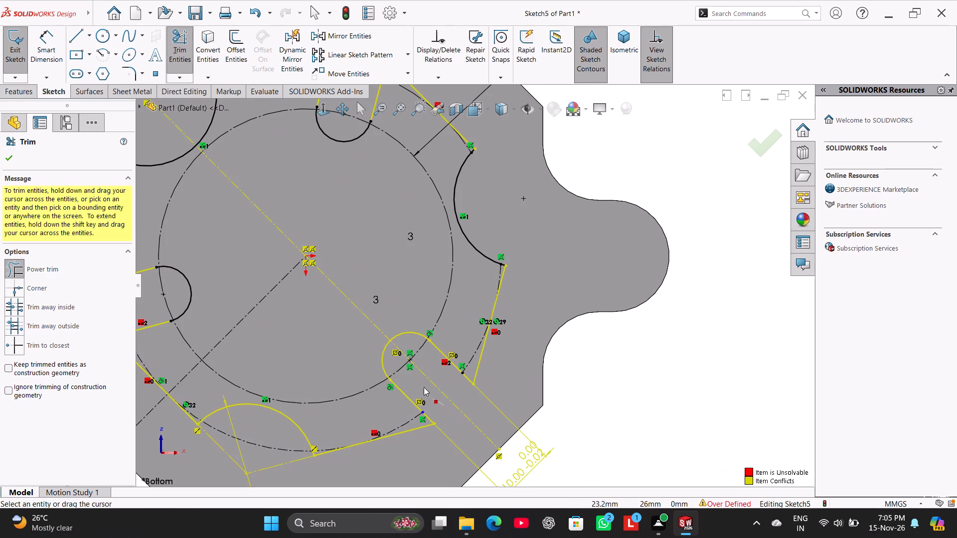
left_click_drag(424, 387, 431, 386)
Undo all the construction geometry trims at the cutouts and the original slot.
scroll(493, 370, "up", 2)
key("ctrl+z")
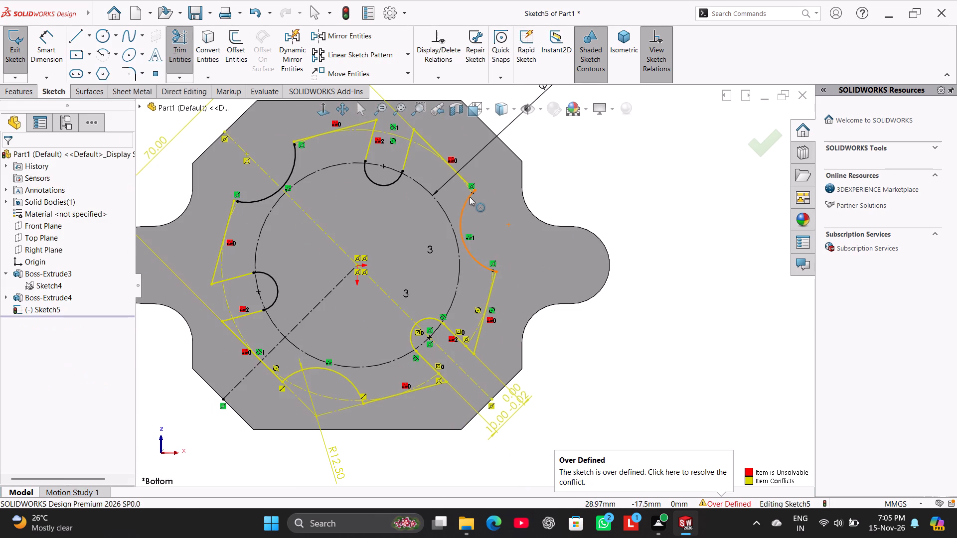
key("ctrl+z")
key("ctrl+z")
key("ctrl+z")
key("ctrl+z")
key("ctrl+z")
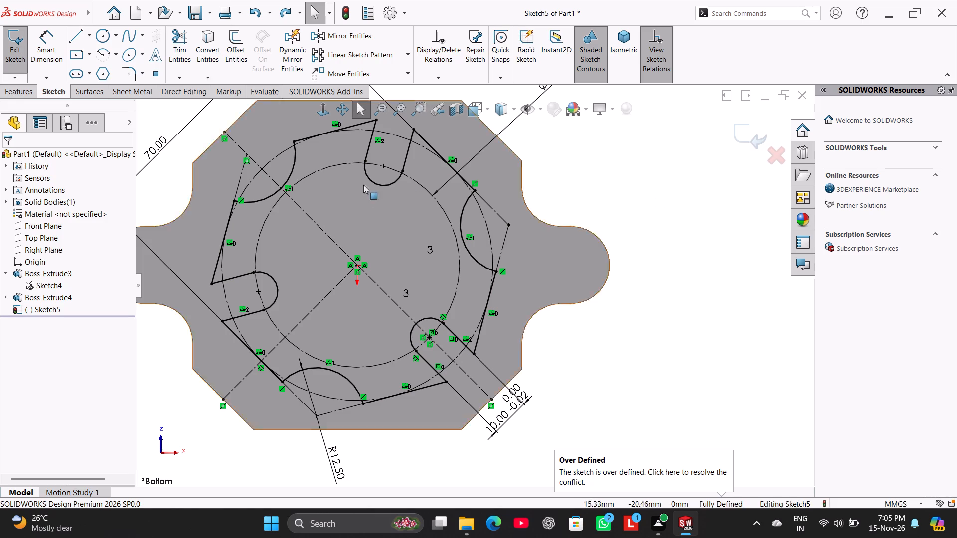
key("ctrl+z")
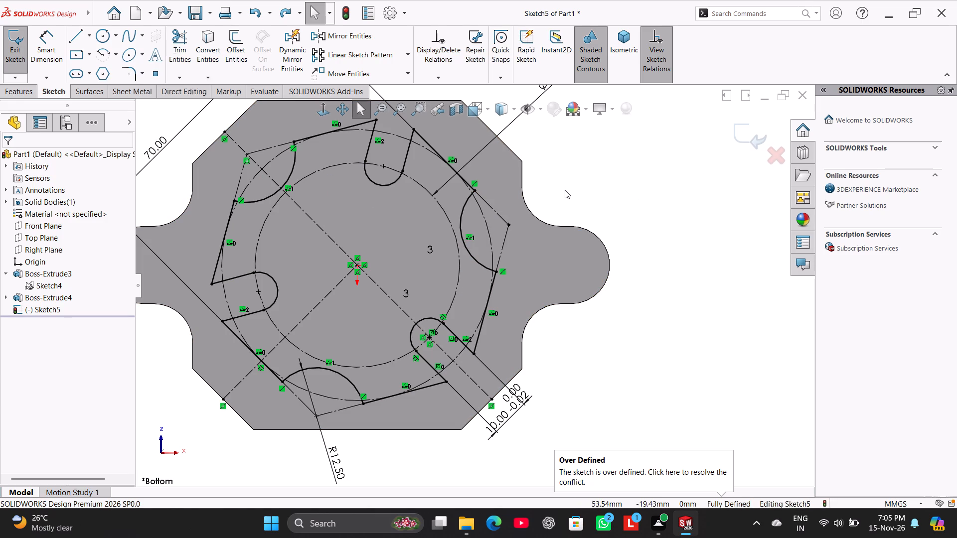
Extrude the slotted hexagon profile as a 20 mm blind boss in the reversed direction, with the result merged.
scroll(637, 186, "up", 2)
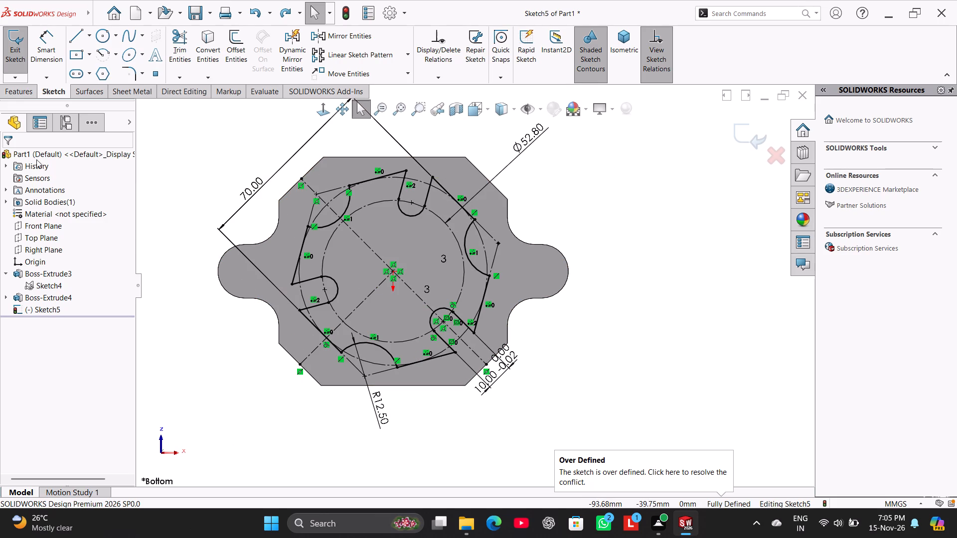
left_click(17, 90)
left_click(20, 55)
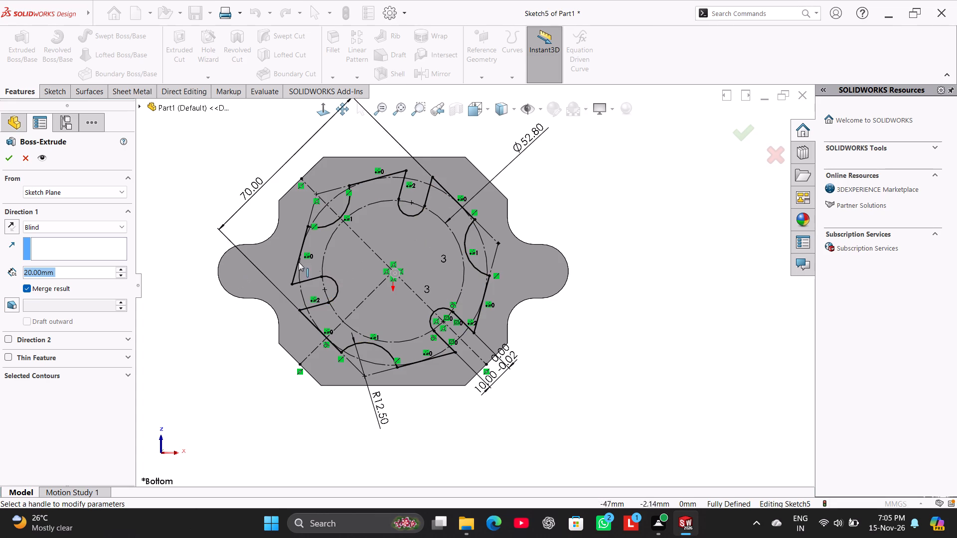
left_click(357, 294)
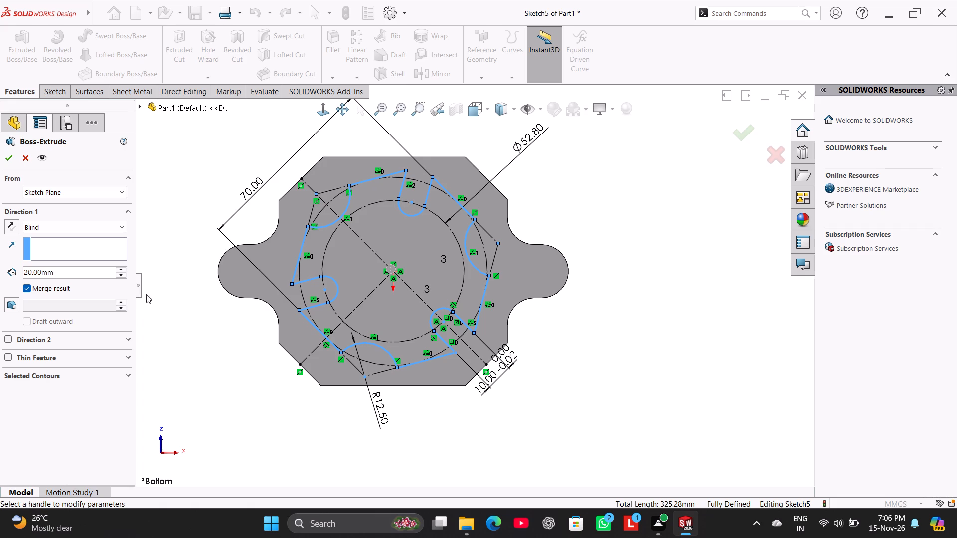
middle_click_drag(220, 380, 257, 279)
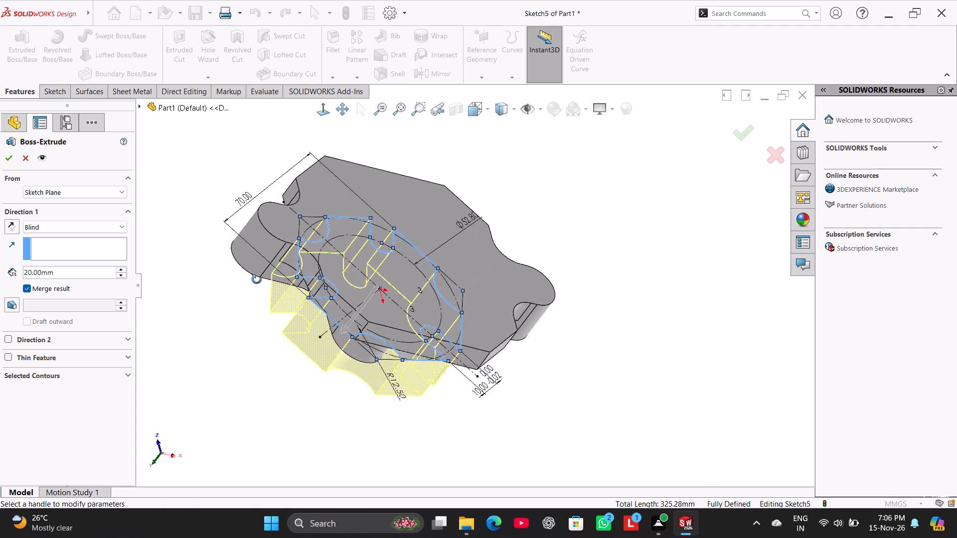
middle_click_drag(257, 279, 242, 315)
left_click(14, 227)
middle_click_drag(177, 404, 206, 377)
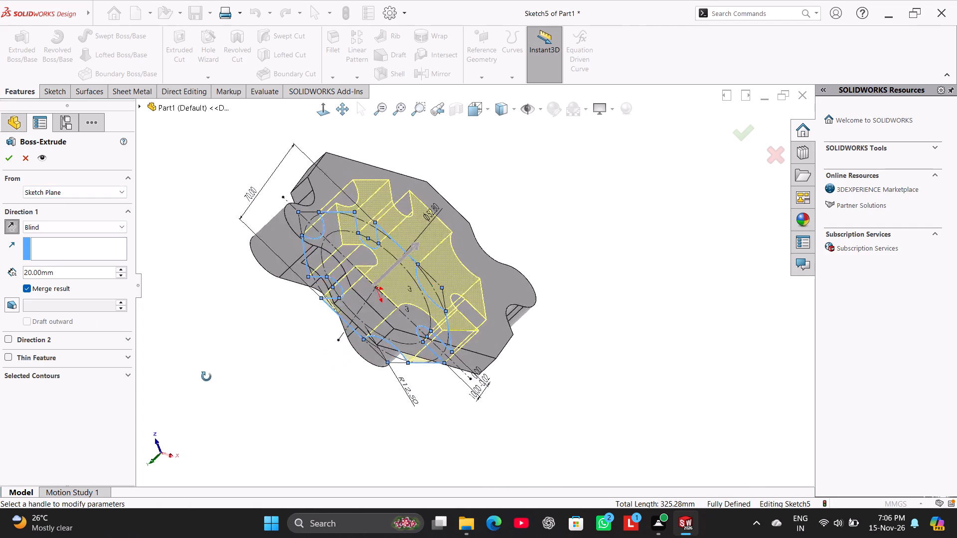
middle_click_drag(206, 377, 187, 386)
left_click(11, 154)
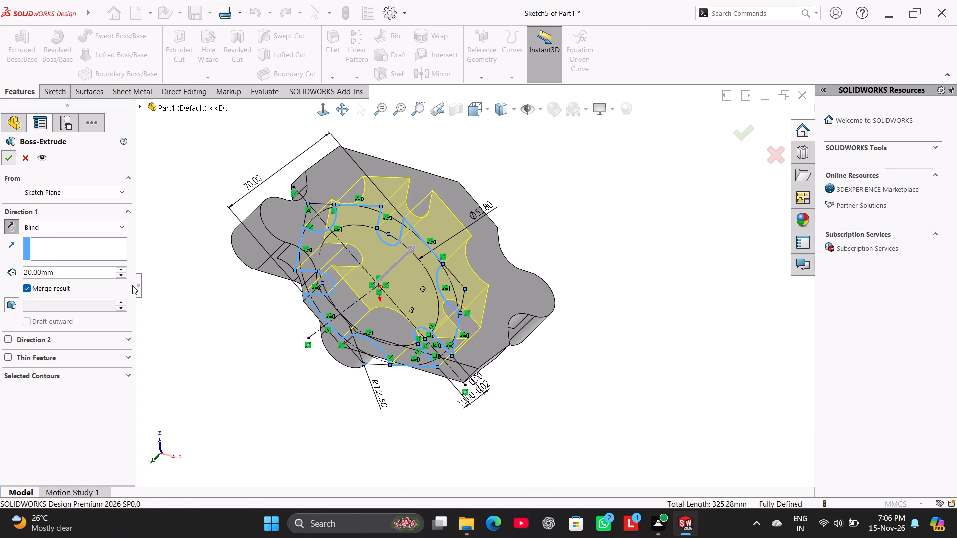
left_click(167, 306)
Change the 20 mm slotted hexagon boss's start condition to Surface/Face/Plane, using the lobed octagonal plate's underside face.
middle_click_drag(209, 332, 242, 281)
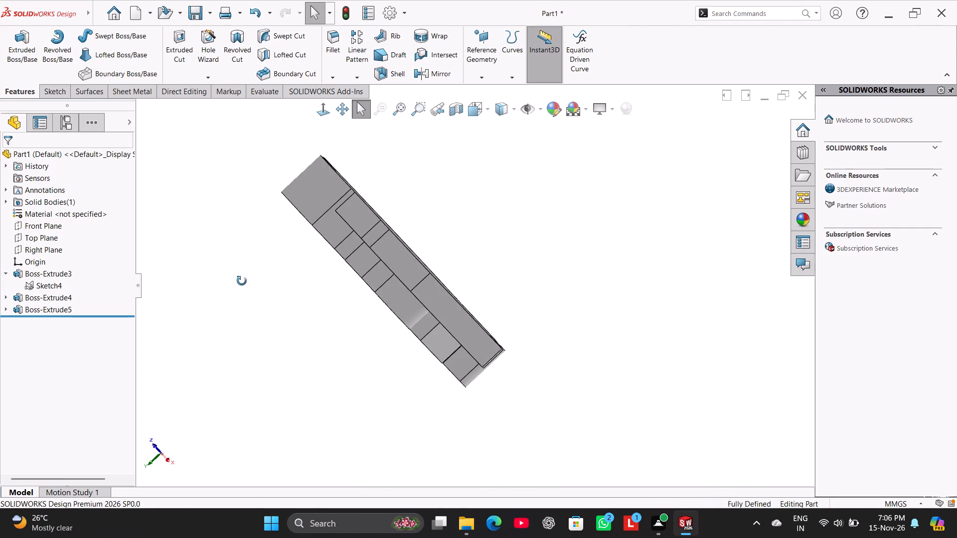
middle_click_drag(242, 281, 239, 383)
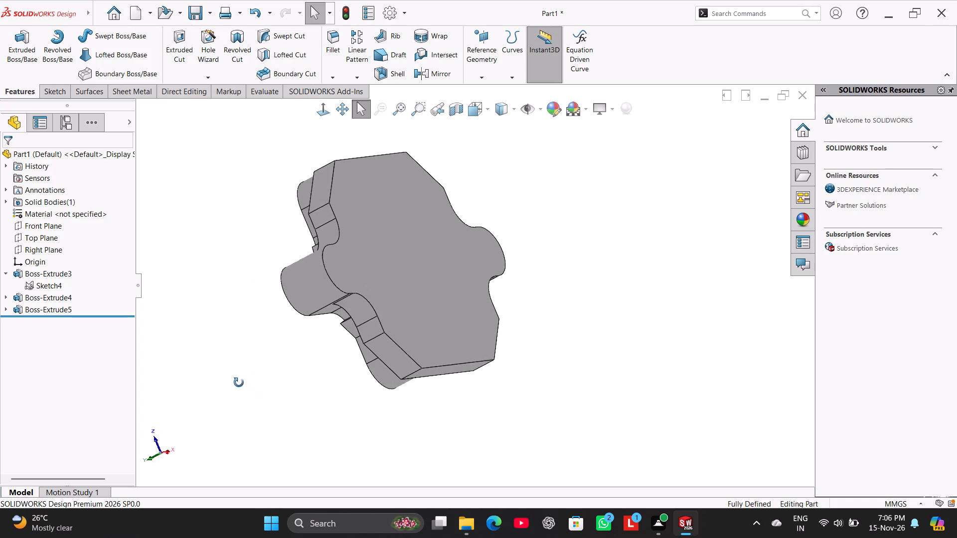
middle_click_drag(239, 383, 227, 372)
right_click(43, 307)
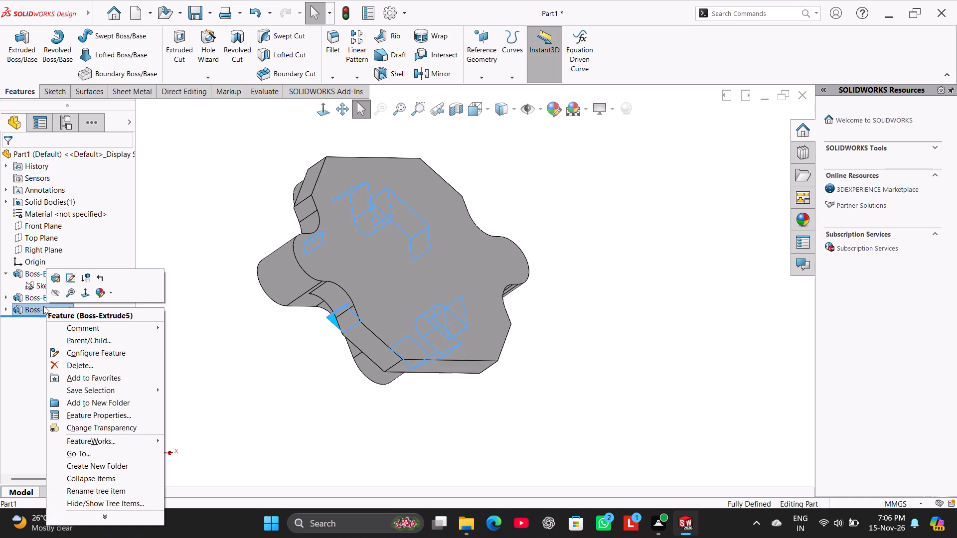
left_click(53, 276)
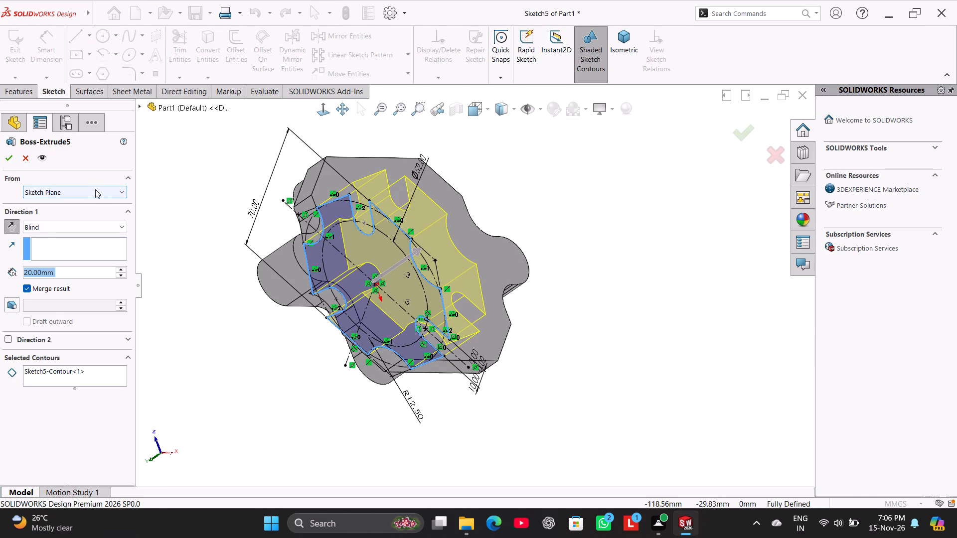
left_click(94, 189)
left_click(95, 213)
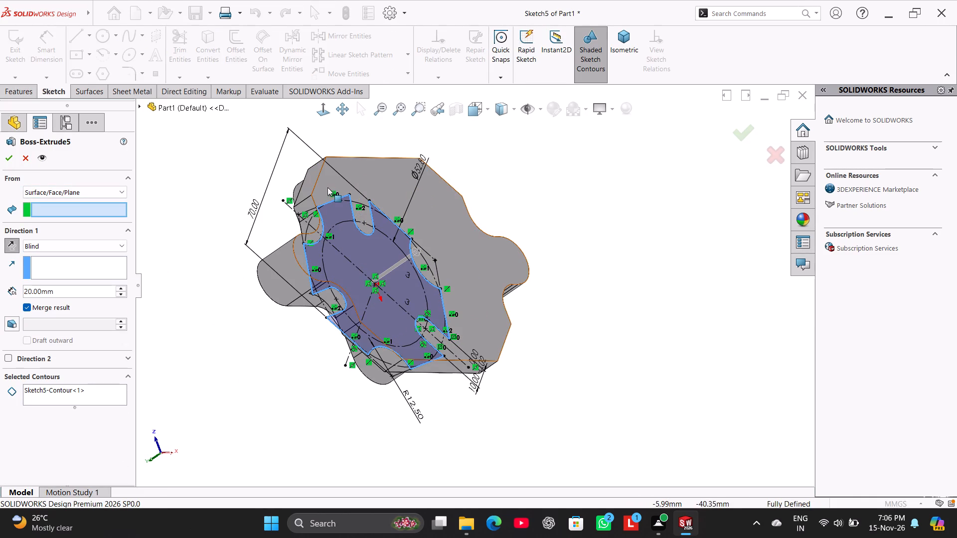
left_click(327, 187)
left_click(9, 157)
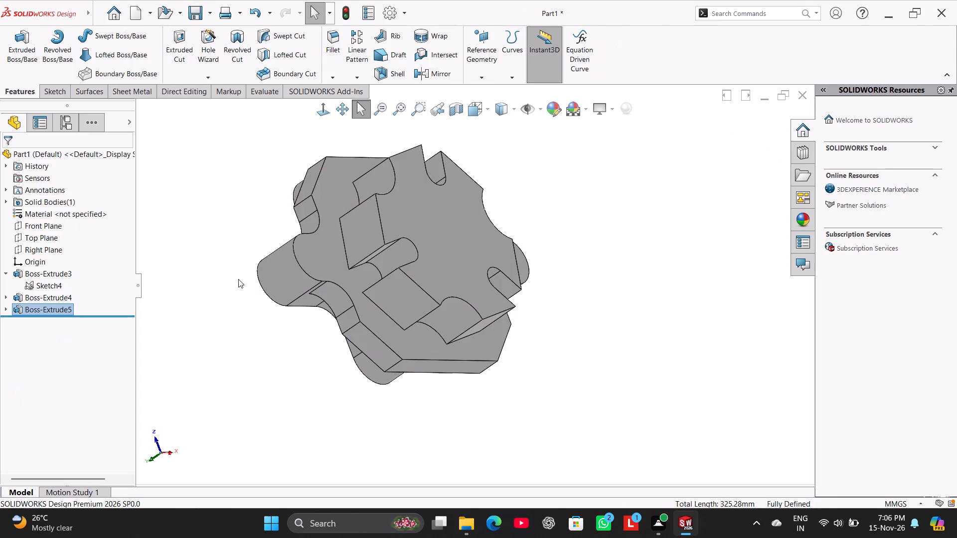
left_click(242, 282)
Examine the edited hexagon boss and the rest of the part from the underside and in isometric view.
middle_click_drag(260, 355, 221, 394)
right_click_drag(232, 405, 412, 297)
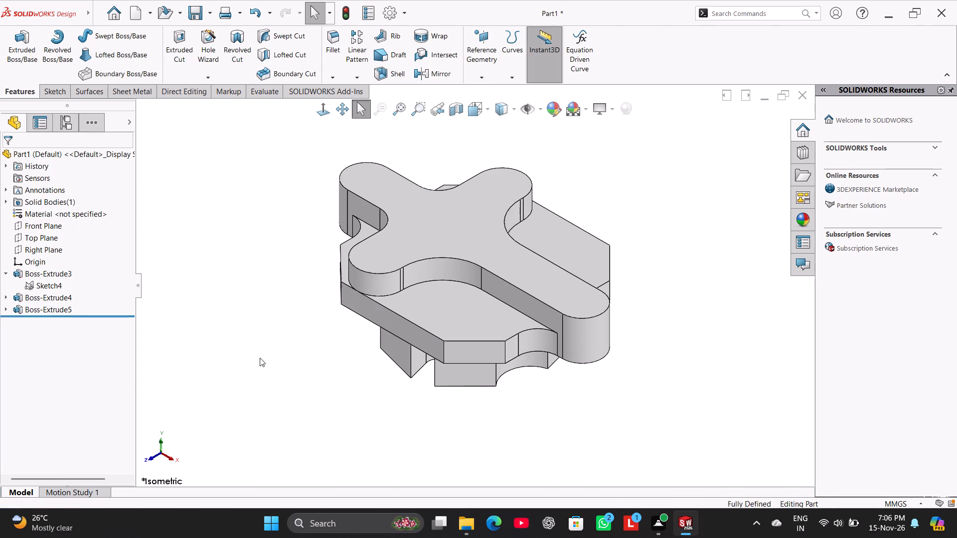
right_click_drag(252, 362, 432, 235)
middle_click_drag(330, 286, 458, 148)
middle_click_drag(358, 313, 317, 201)
scroll(335, 226, "up", 1)
right_click_drag(278, 329, 359, 276)
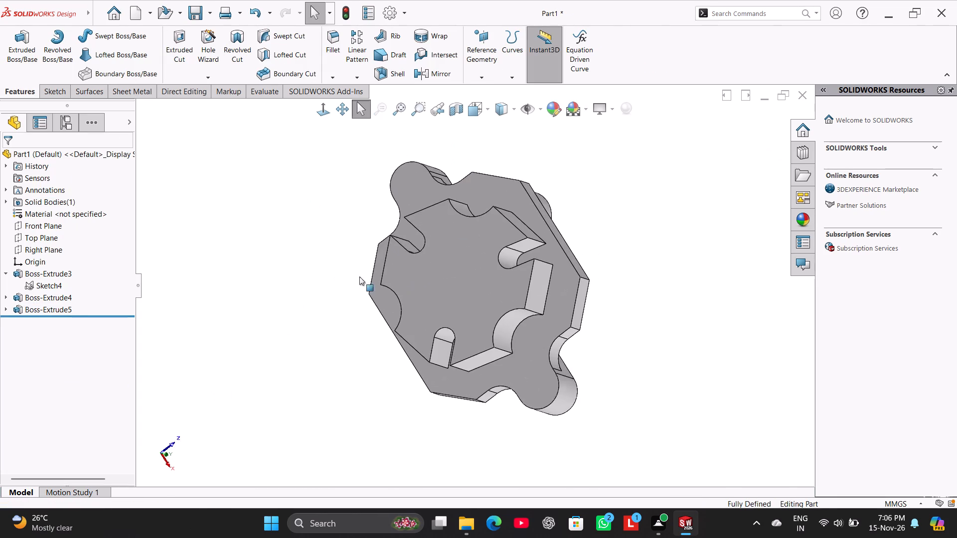
right_click_drag(359, 276, 470, 215)
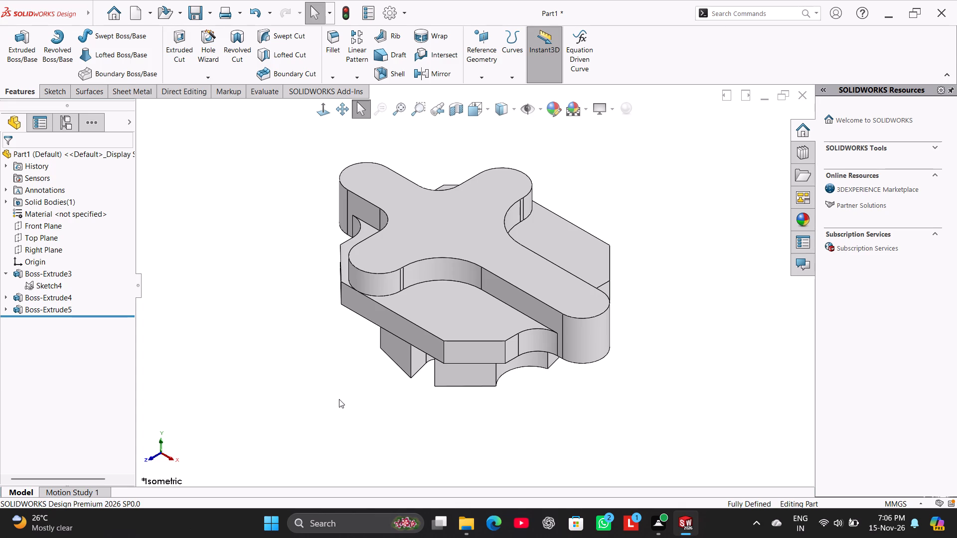
key("space")
key("space")
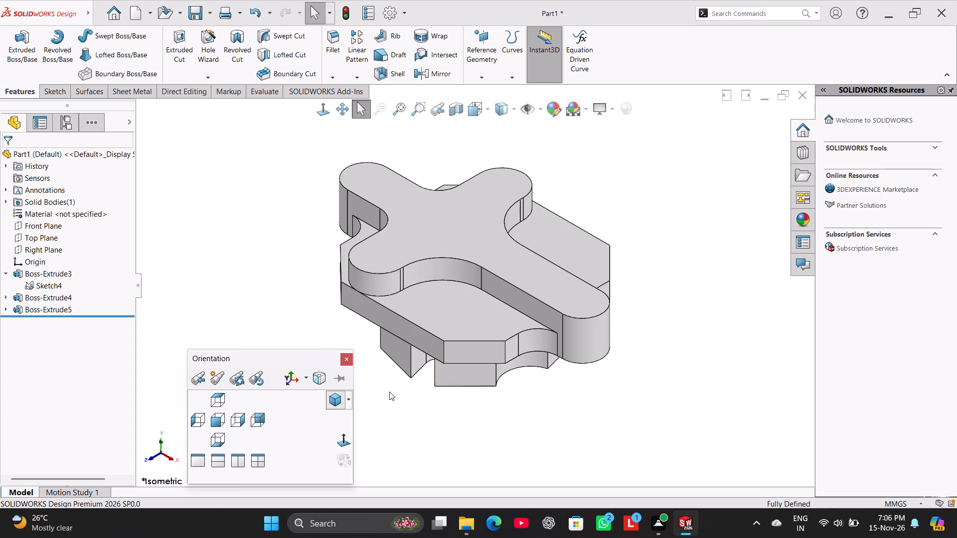
left_click(710, 293)
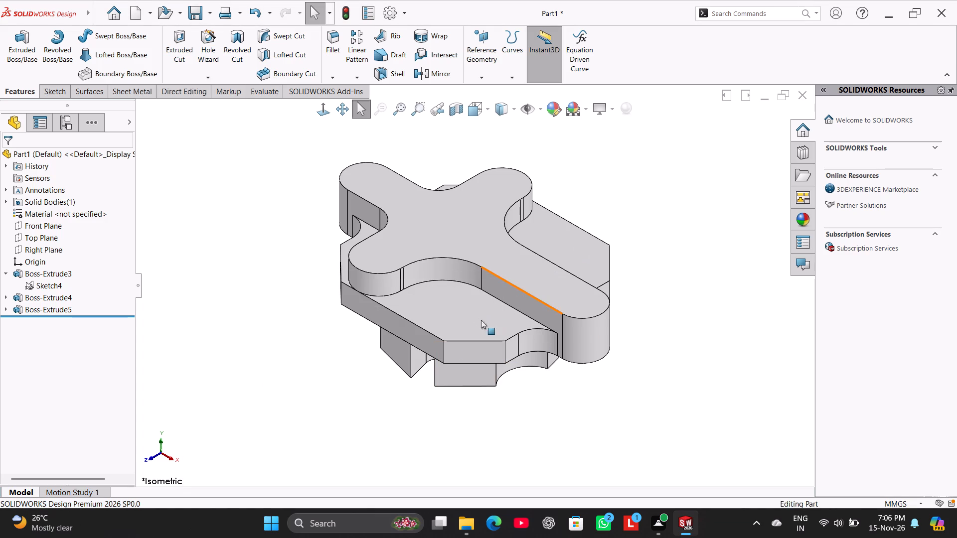
Start a new sketch on the lobed octagonal plate's underside face, around the slotted hexagon boss.
middle_click_drag(360, 399, 394, 168)
left_click(390, 261)
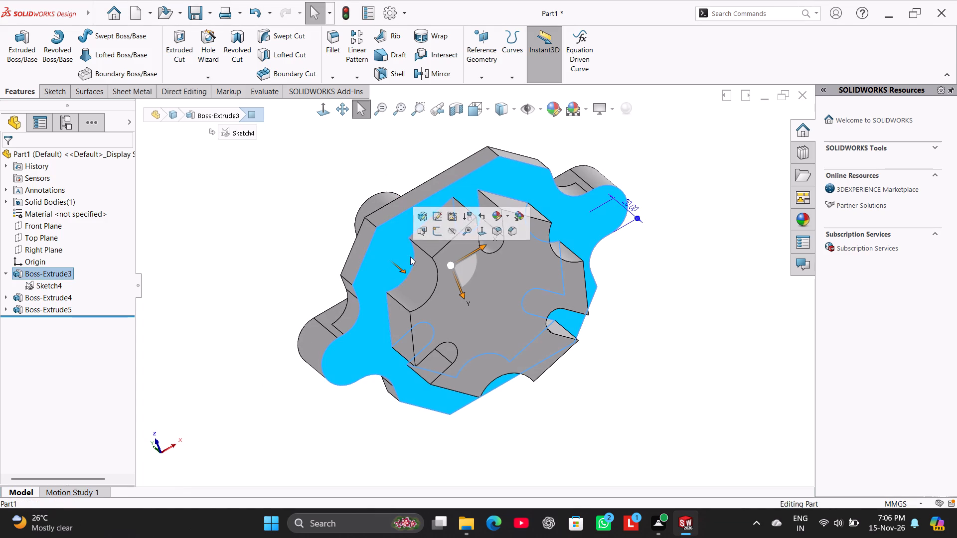
left_click(439, 229)
left_click(239, 201)
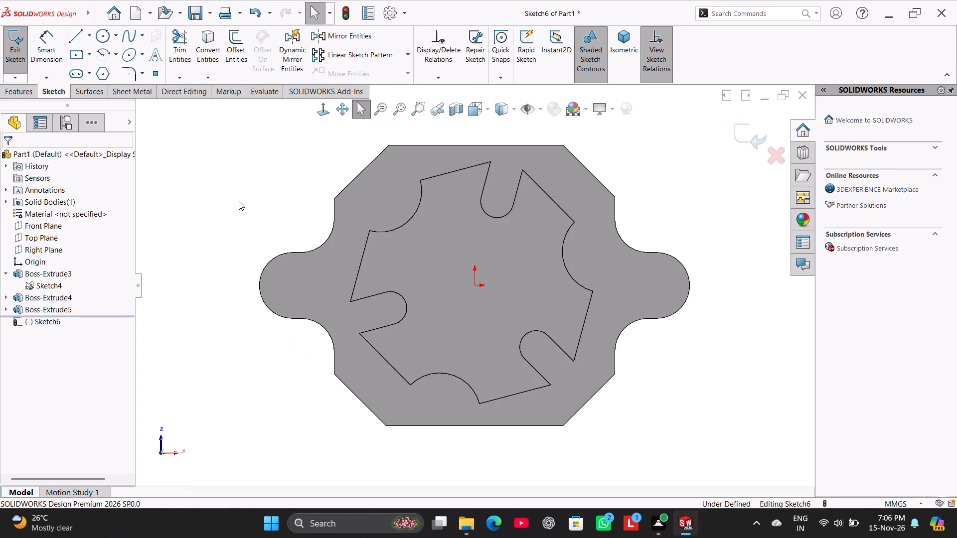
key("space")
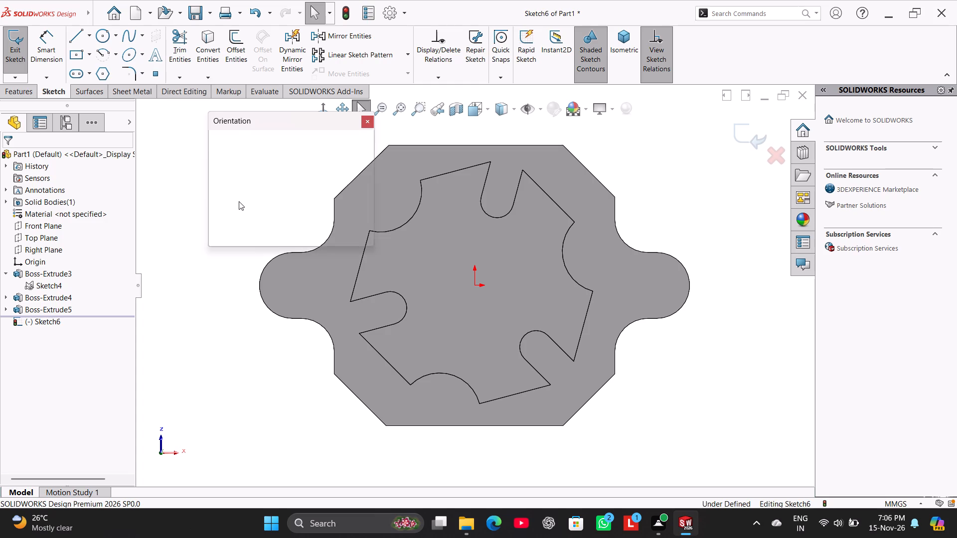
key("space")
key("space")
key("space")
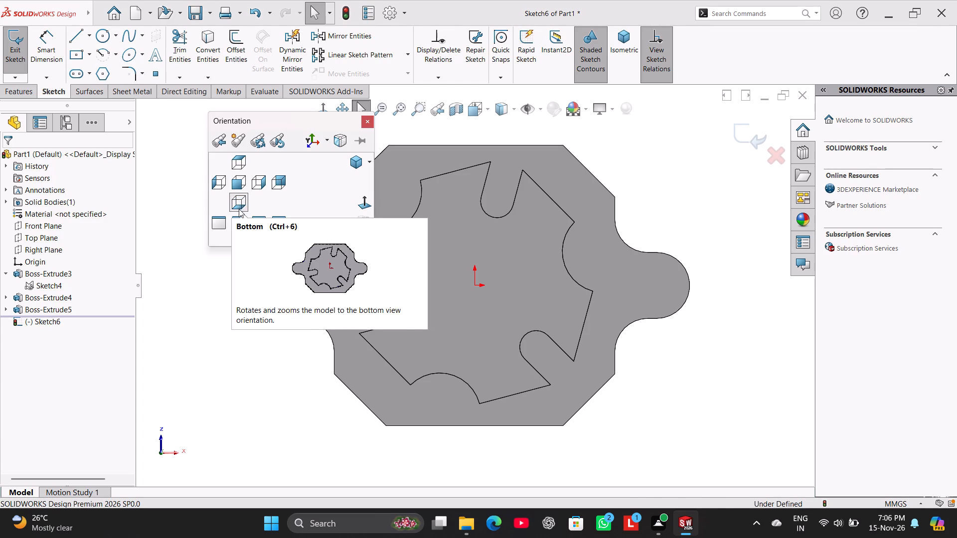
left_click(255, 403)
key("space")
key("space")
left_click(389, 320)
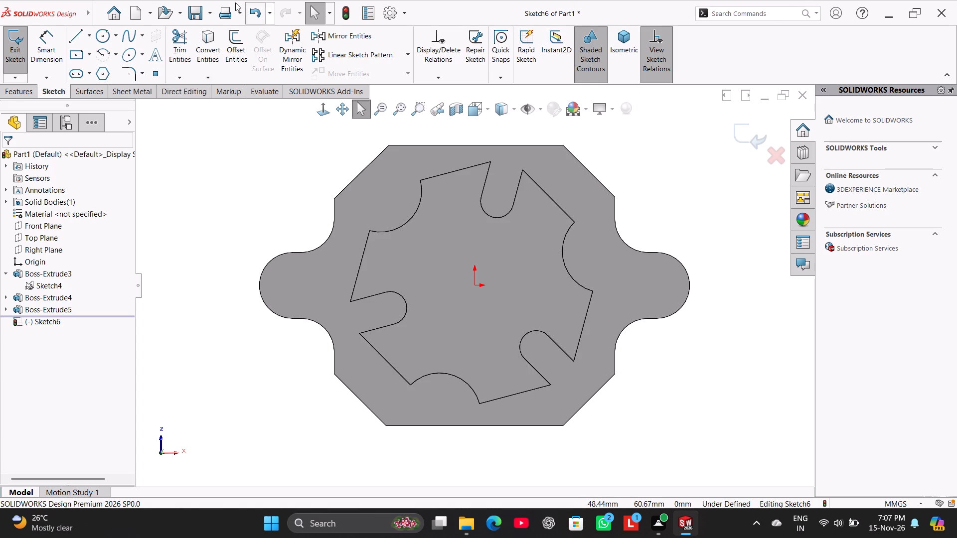
Sketch a line about 30.4 mm long inside the plate's upper-left chamfered corner, from the vertical edge to the top edge.
left_click(86, 30)
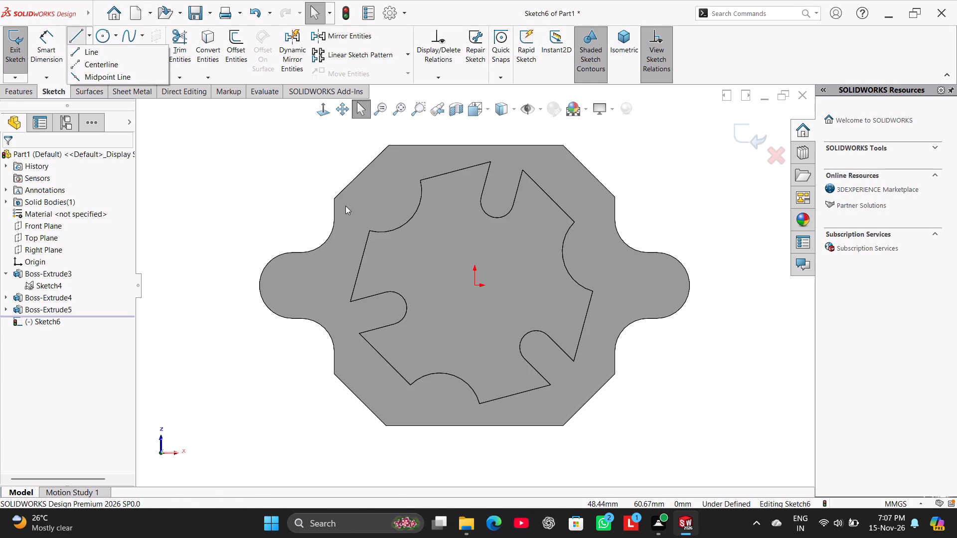
left_click(107, 48)
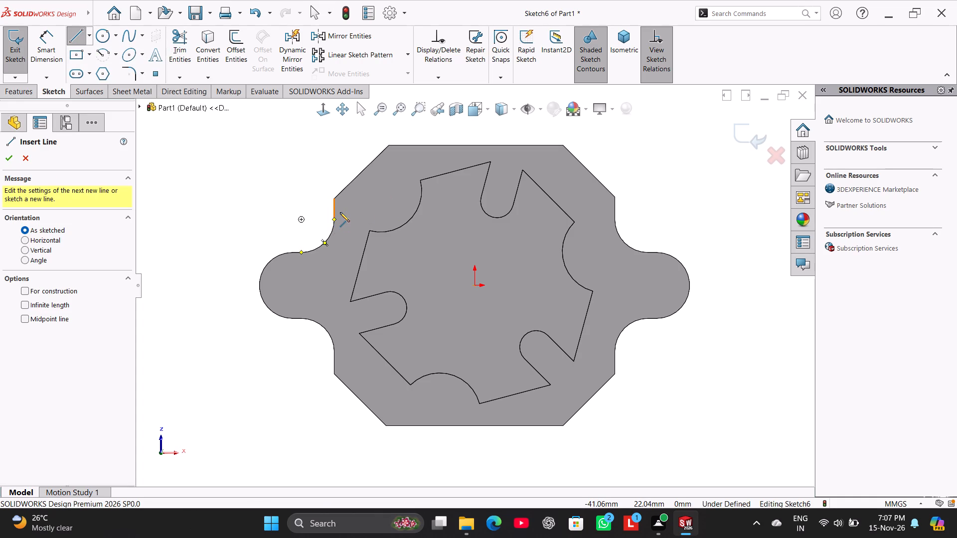
scroll(340, 212, "down", 4)
left_click(364, 231)
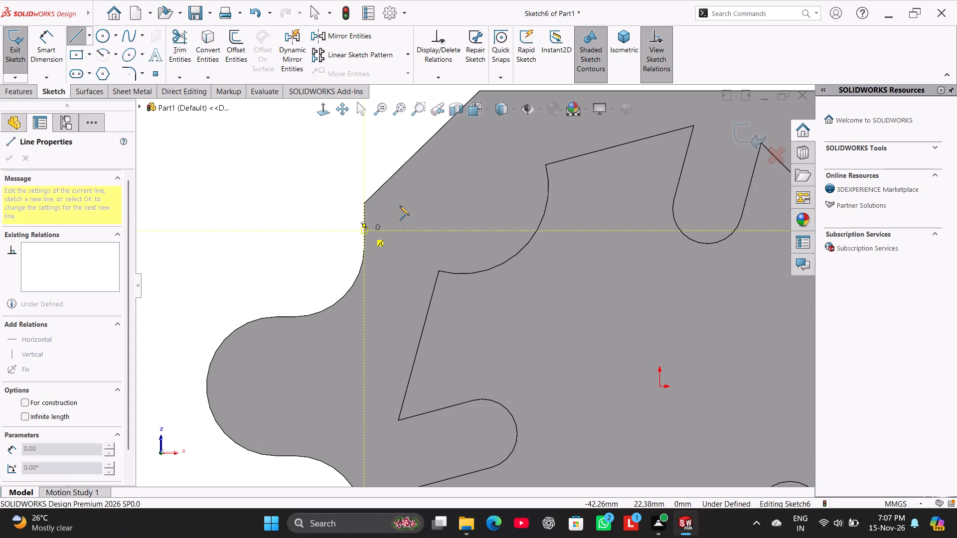
scroll(464, 157, "up", 3)
left_click(502, 173)
right_click(389, 168)
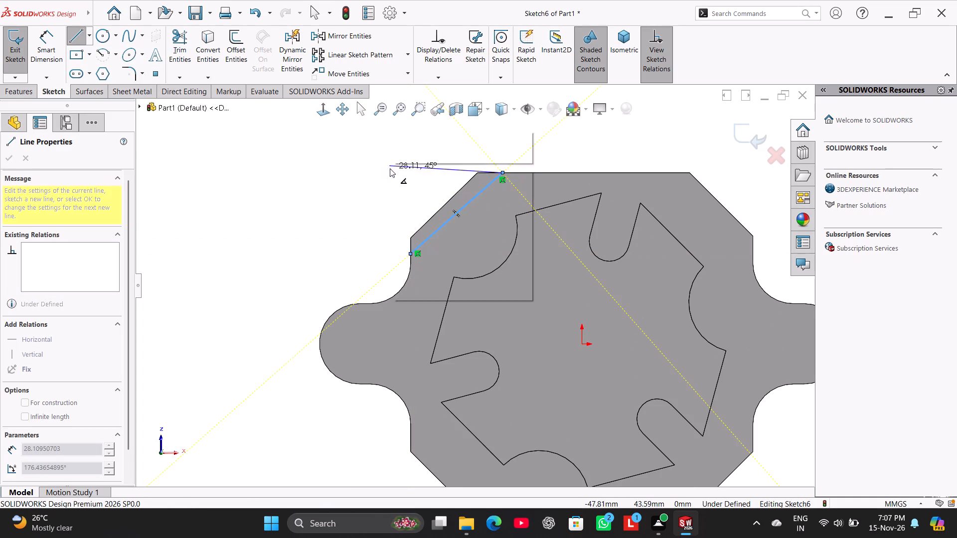
left_click(410, 177)
Sketch a line inside the plate's upper-right chamfered corner, from the vertical edge to the top edge.
scroll(549, 232, "up", 3)
scroll(501, 218, "down", 3)
left_click(70, 36)
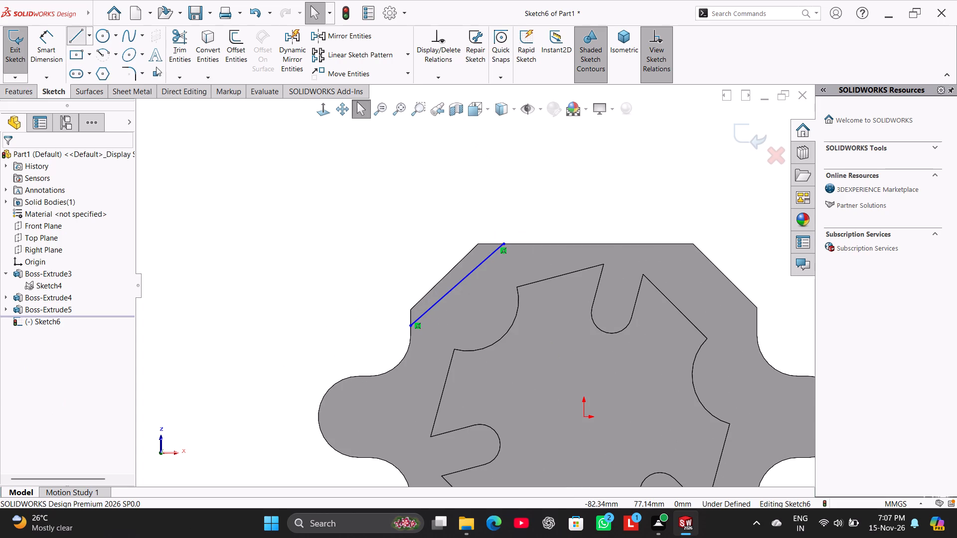
left_click(758, 329)
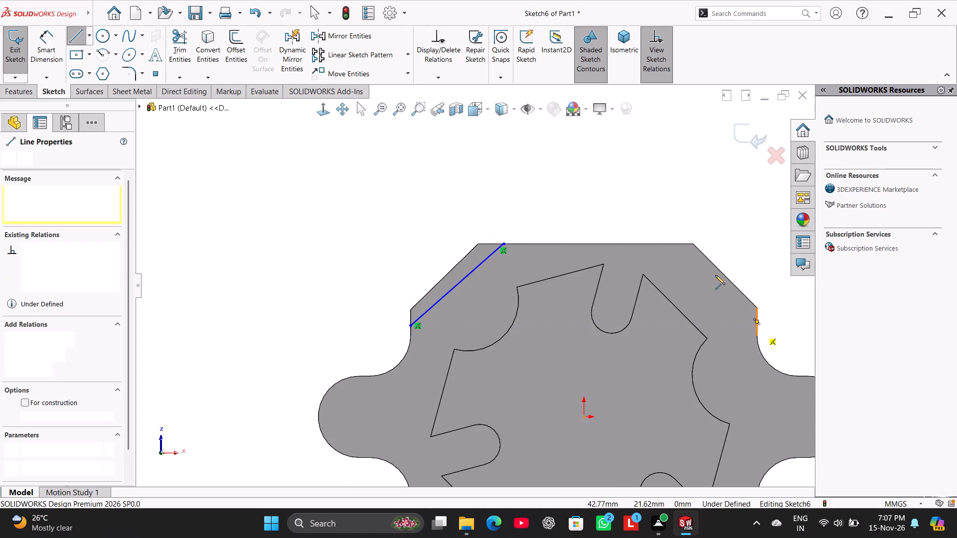
left_click(672, 244)
right_click(656, 210)
left_click(675, 215)
Sketch a line about 29.9 mm long inside the plate's lower-left chamfered corner, from the bottom edge to the vertical edge.
scroll(704, 272, "up", 4)
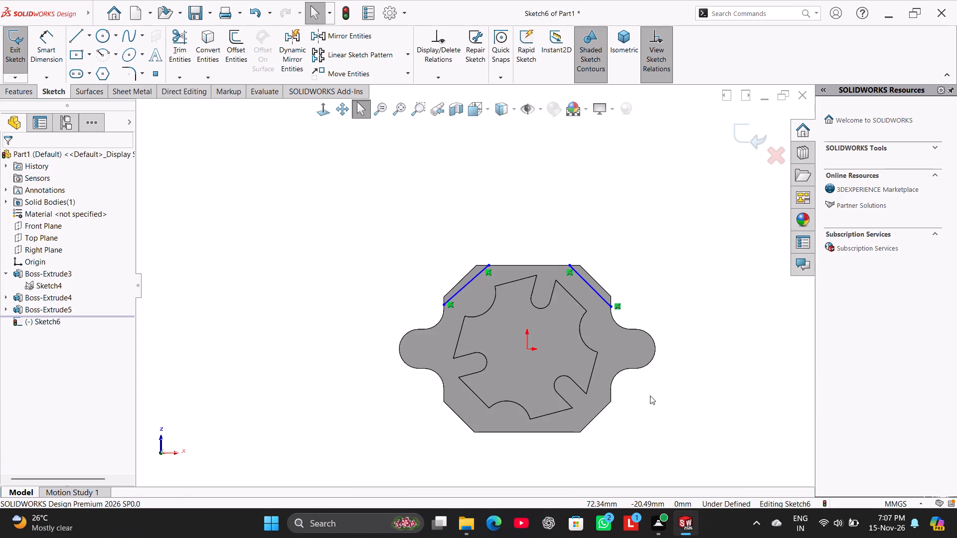
scroll(638, 399, "down", 3)
left_click(80, 34)
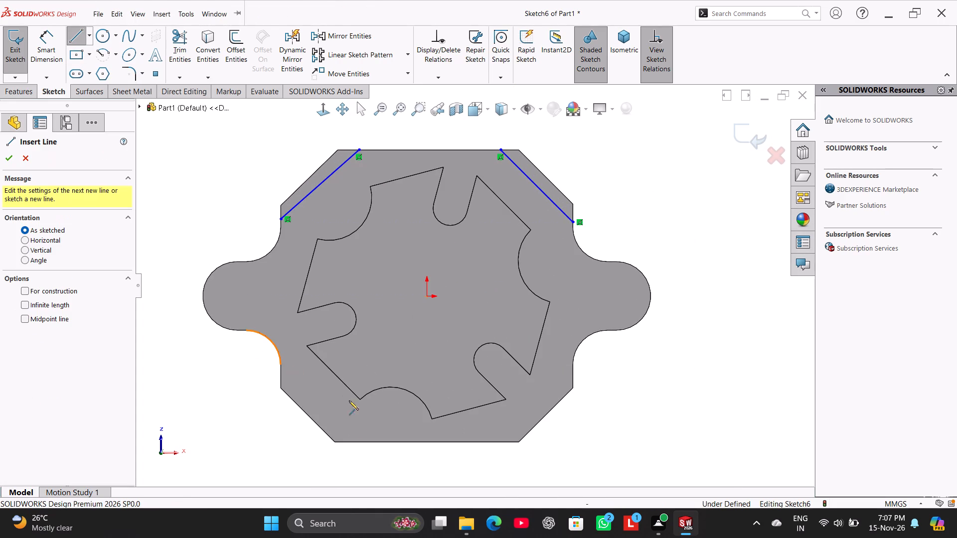
left_click_drag(353, 442, 345, 436)
left_click(279, 369)
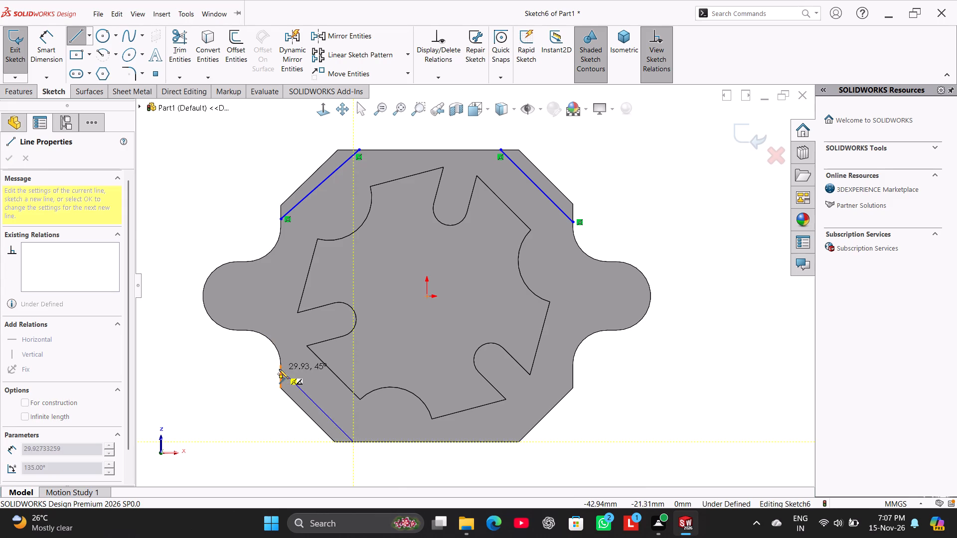
right_click(232, 362)
left_click(258, 368)
Sketch a line inside the plate's lower-right chamfered corner, from the bottom edge to the vertical edge.
left_click(77, 35)
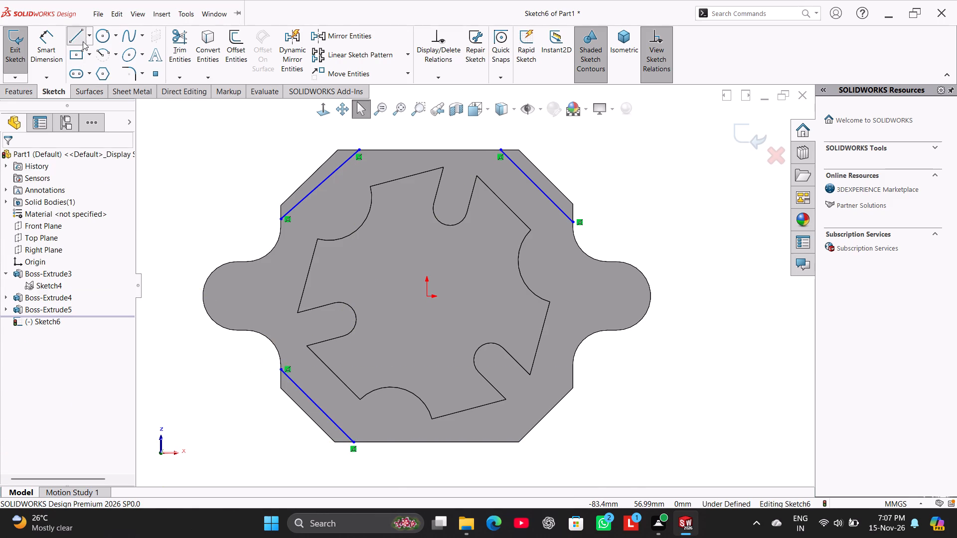
left_click(504, 443)
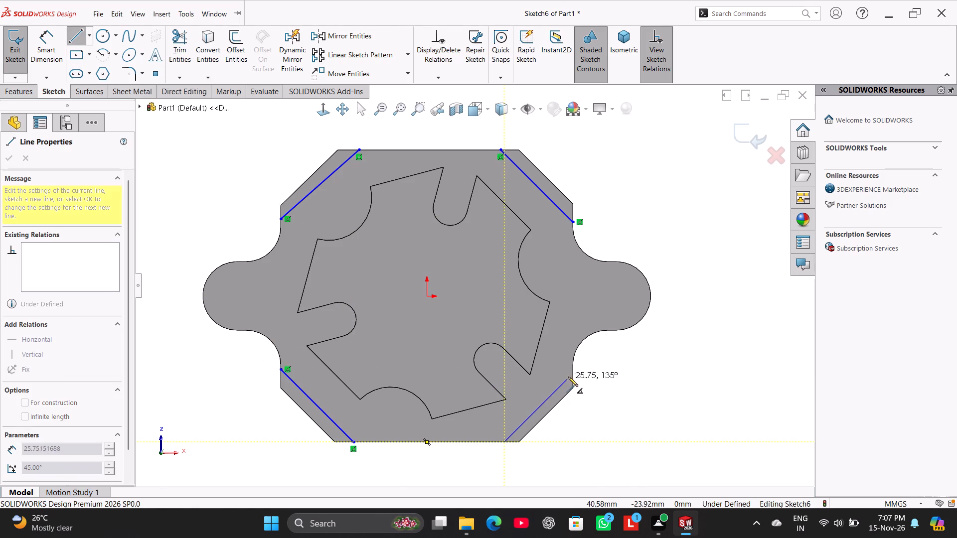
left_click(571, 372)
right_click(604, 381)
left_click(621, 389)
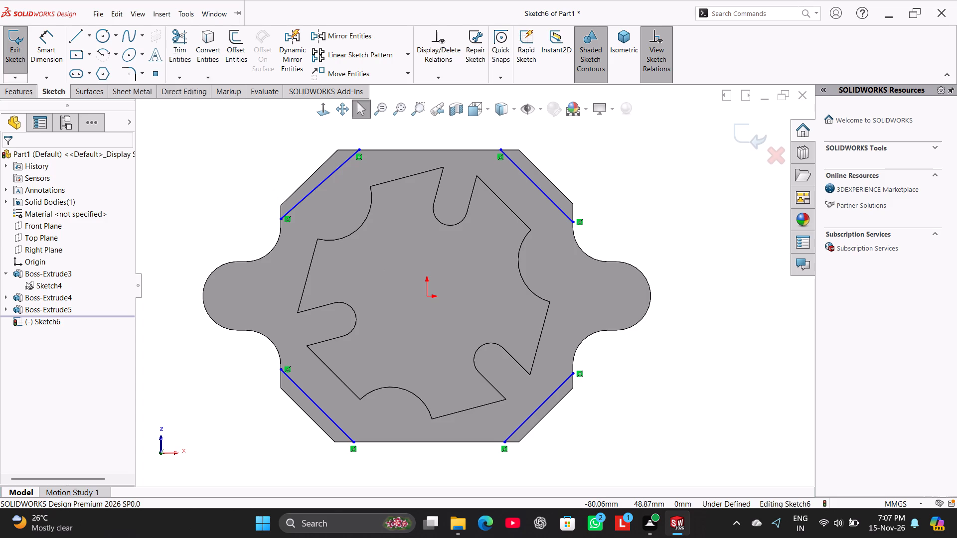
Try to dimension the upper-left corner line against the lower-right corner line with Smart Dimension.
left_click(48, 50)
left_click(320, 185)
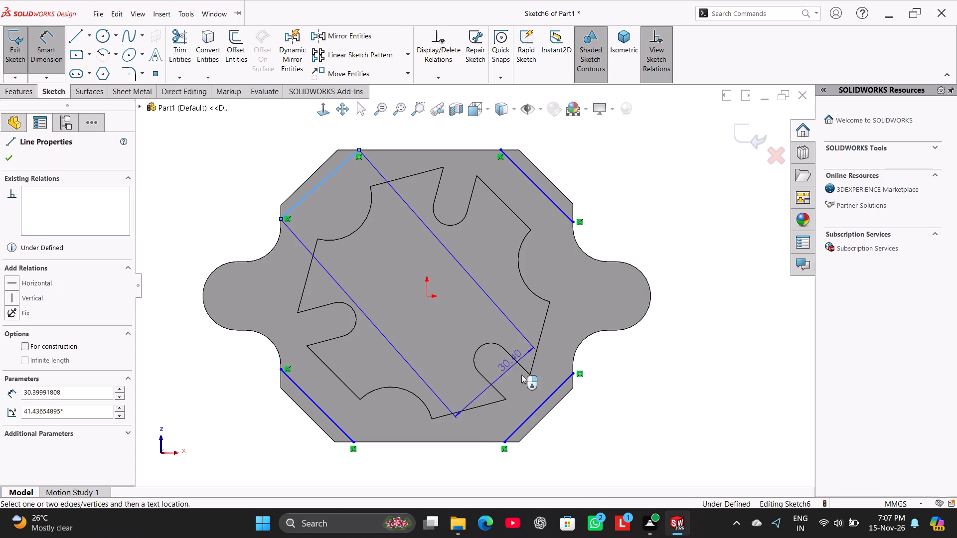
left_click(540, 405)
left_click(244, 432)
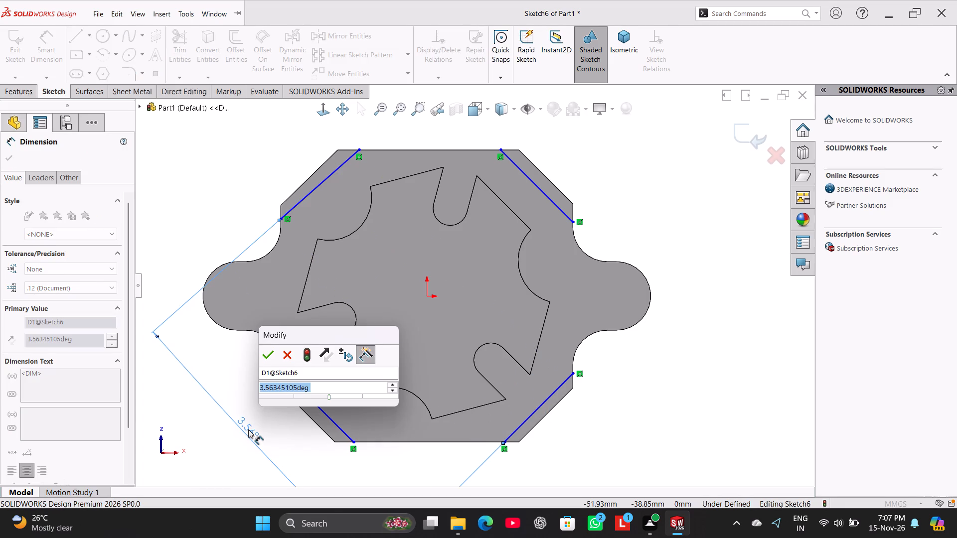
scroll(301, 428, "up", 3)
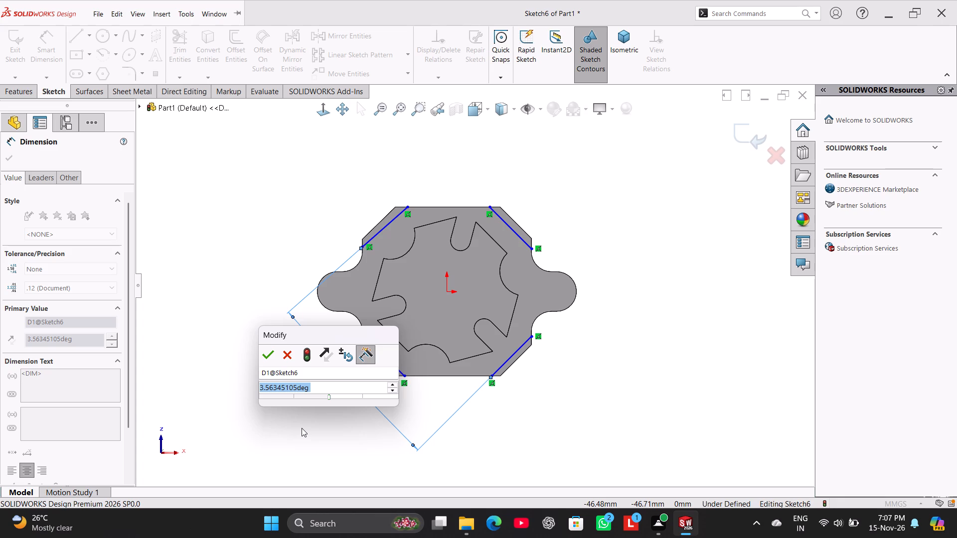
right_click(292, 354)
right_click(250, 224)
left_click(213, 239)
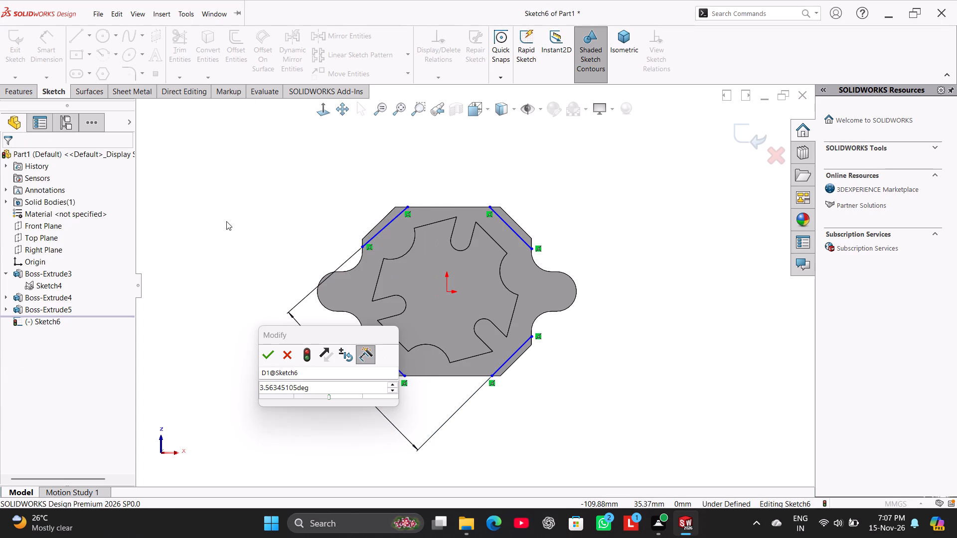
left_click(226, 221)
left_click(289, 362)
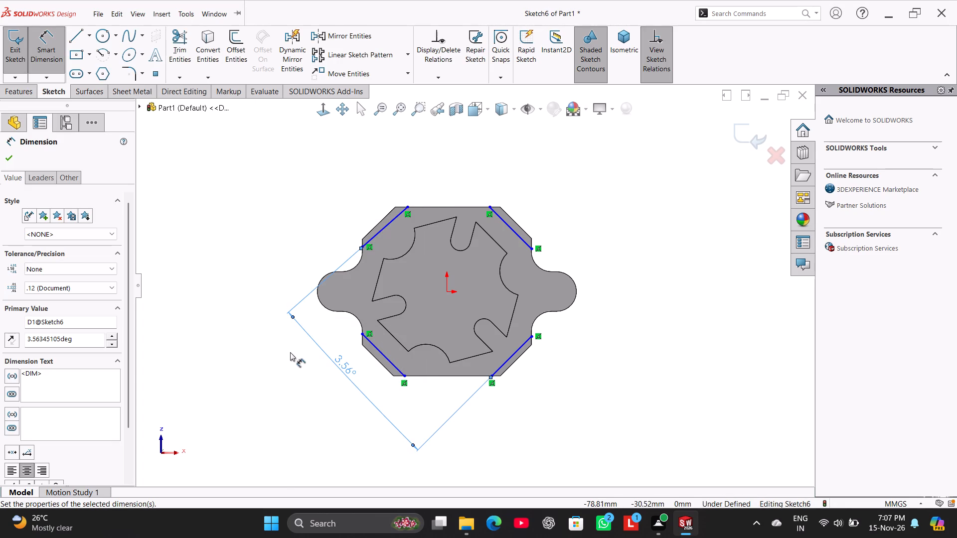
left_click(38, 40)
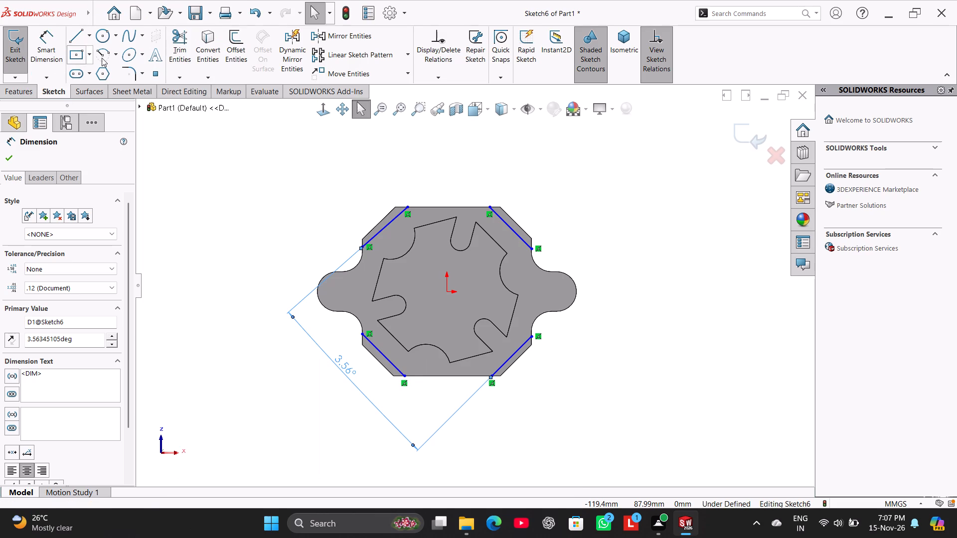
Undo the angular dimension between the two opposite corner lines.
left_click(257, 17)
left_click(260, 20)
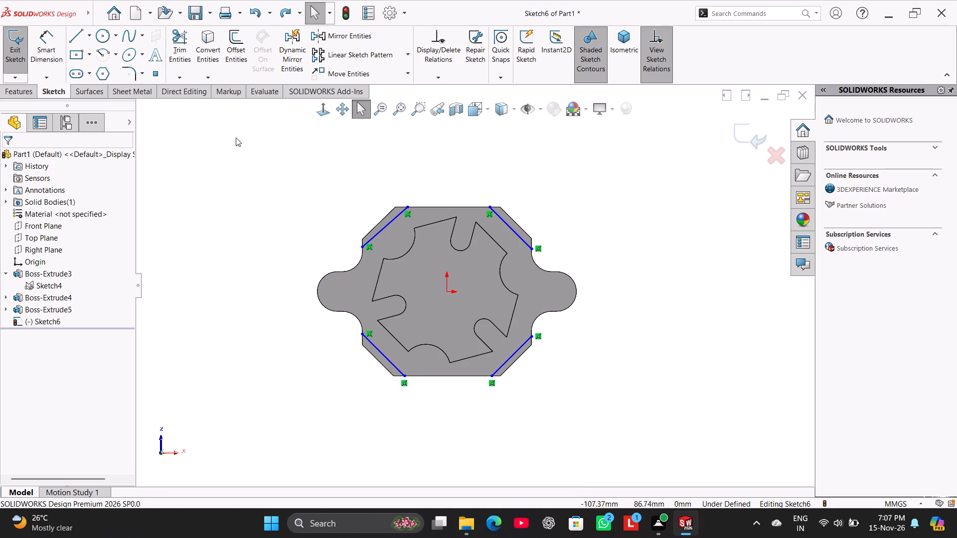
Make the lower-right corner line parallel to the adjacent chamfered edge of the plate.
left_click(267, 313)
scroll(543, 346, "down", 3)
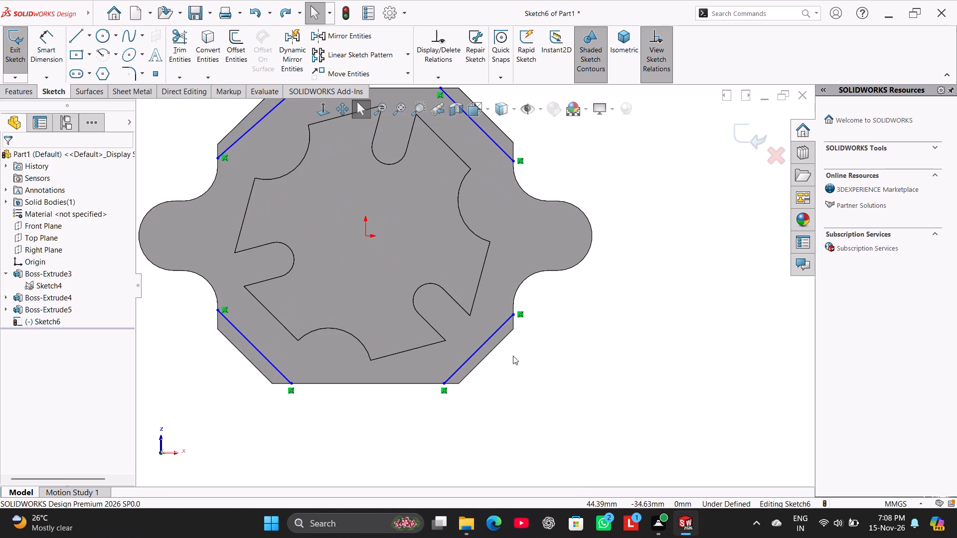
left_click(488, 356, "ctrl")
left_click(480, 347, "ctrl")
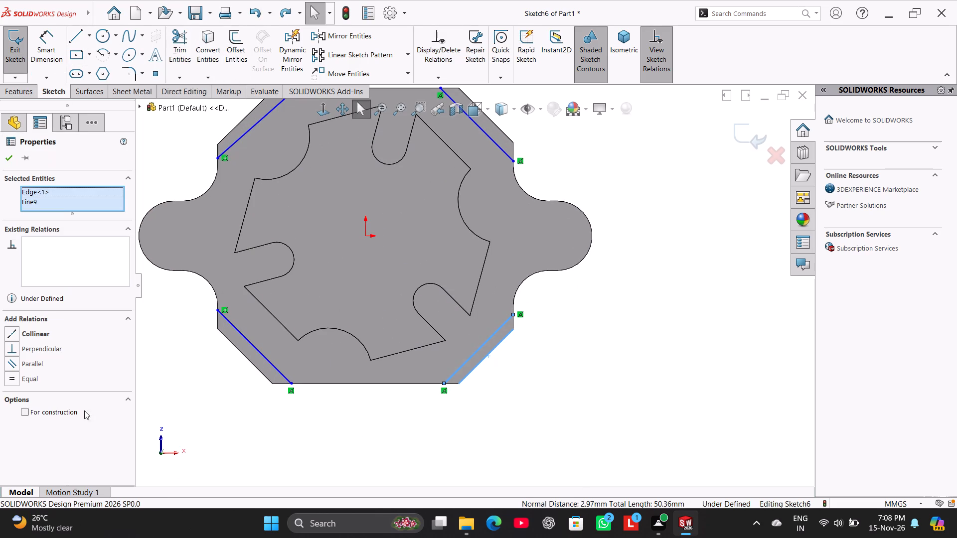
left_click(38, 362)
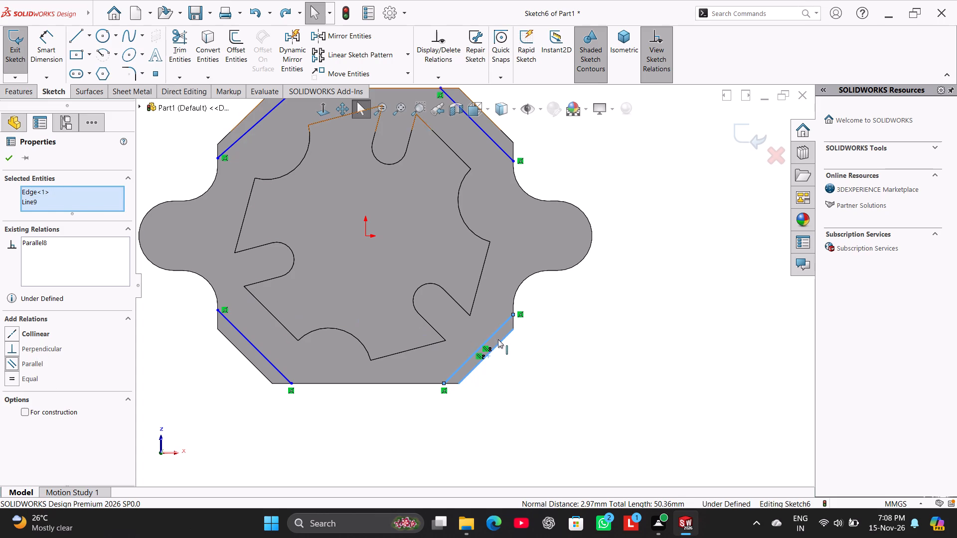
left_click(524, 352)
Make the upper-left corner line parallel to the adjacent chamfered edge of the plate.
scroll(335, 249, "up", 3)
scroll(323, 177, "down", 4)
left_click(400, 229, "ctrl")
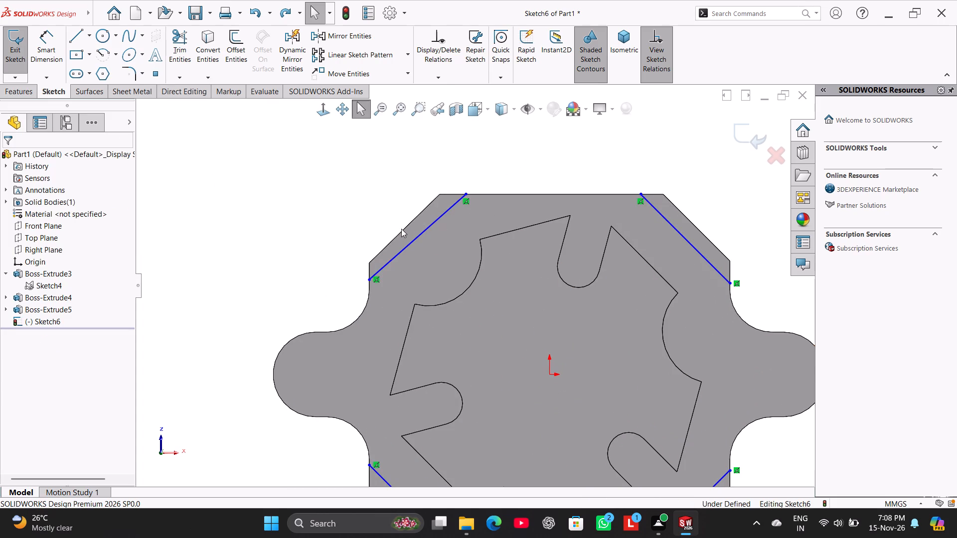
left_click(417, 236, "ctrl")
left_click(404, 226, "ctrl")
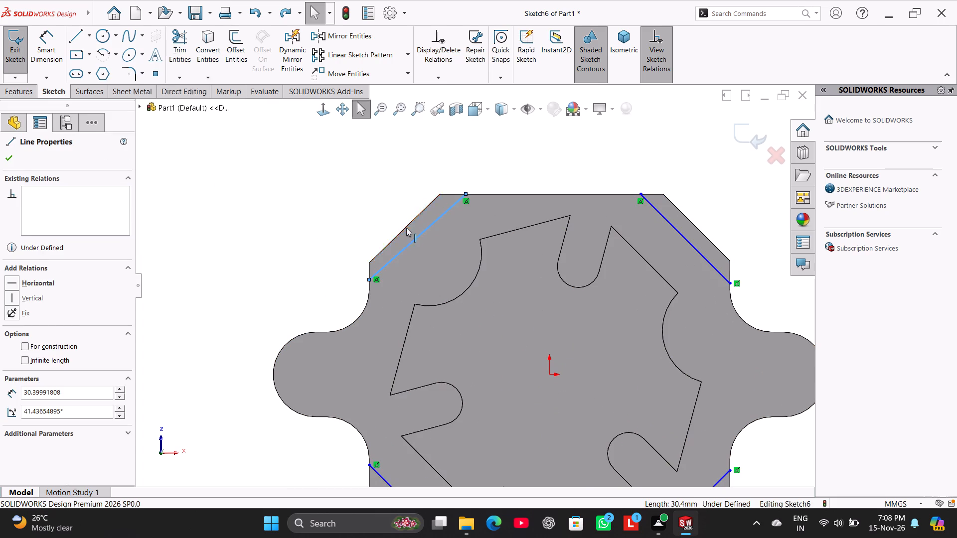
left_click(406, 226, "ctrl")
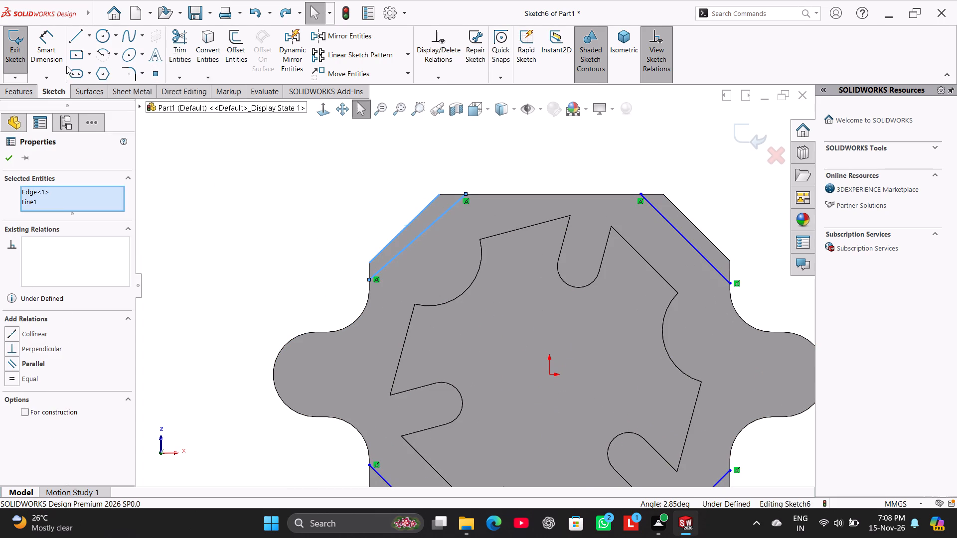
left_click(45, 359)
left_click(217, 239)
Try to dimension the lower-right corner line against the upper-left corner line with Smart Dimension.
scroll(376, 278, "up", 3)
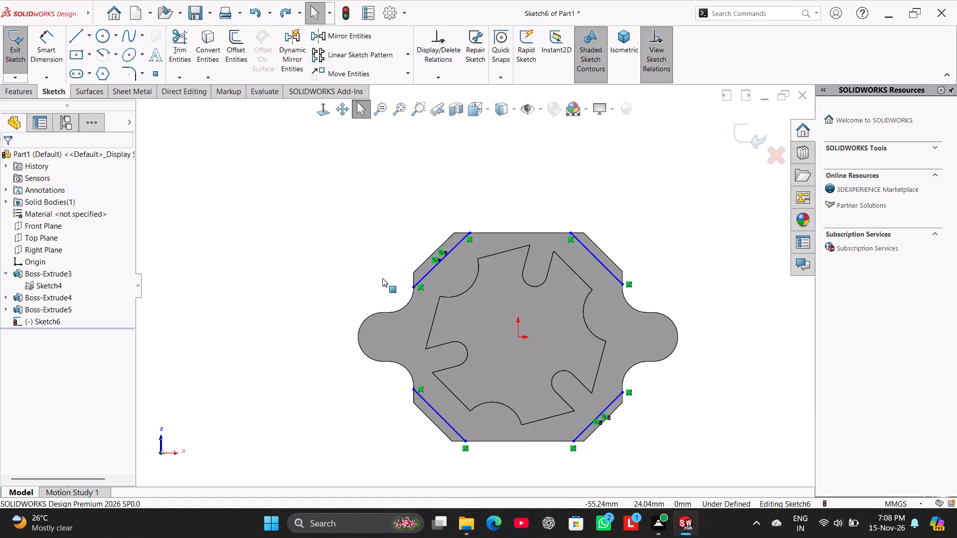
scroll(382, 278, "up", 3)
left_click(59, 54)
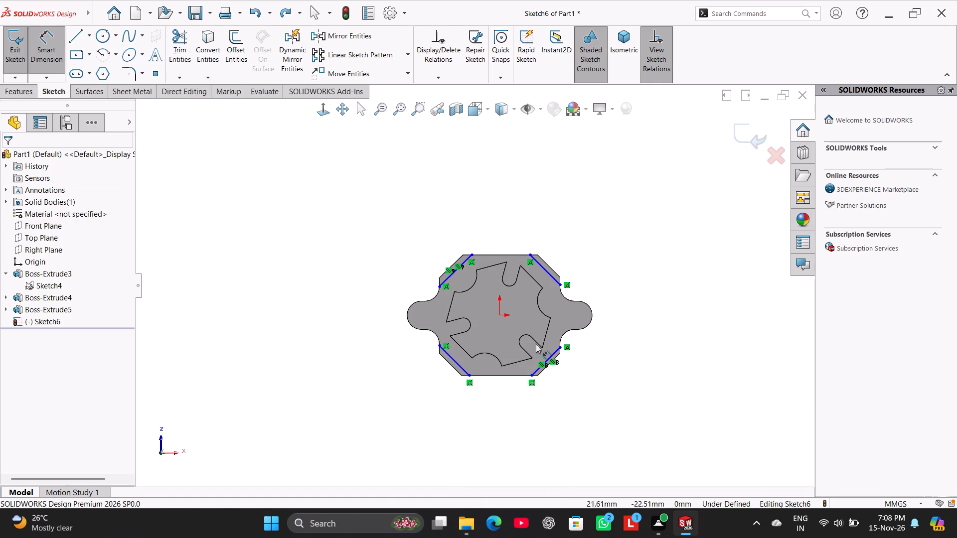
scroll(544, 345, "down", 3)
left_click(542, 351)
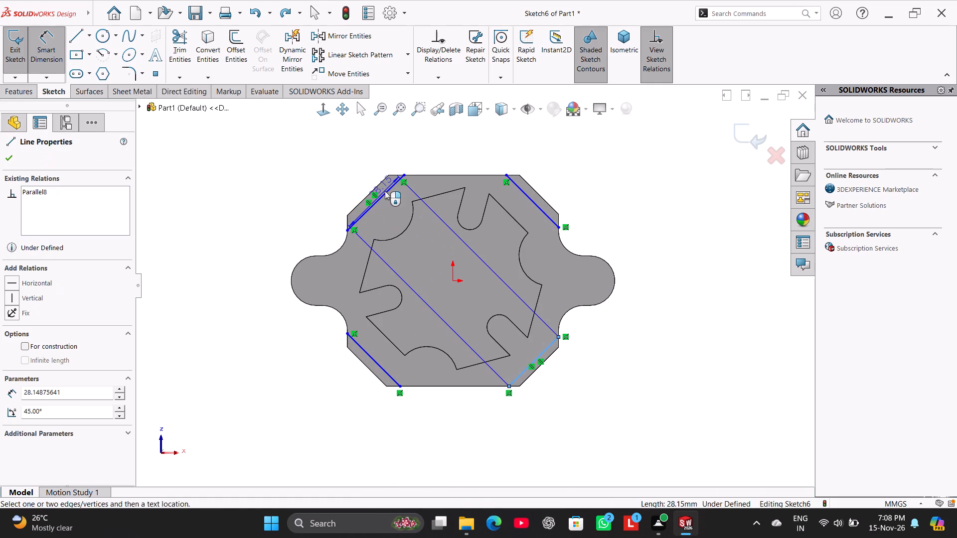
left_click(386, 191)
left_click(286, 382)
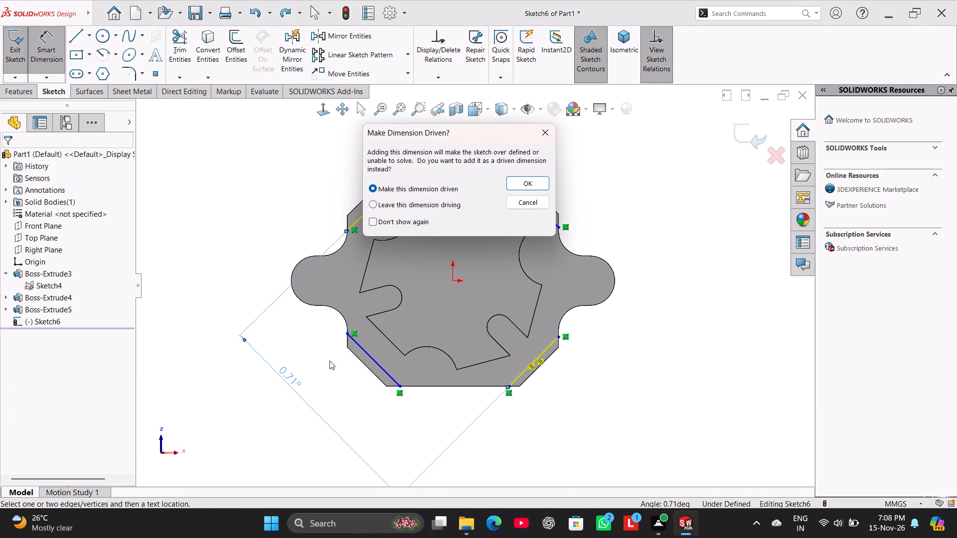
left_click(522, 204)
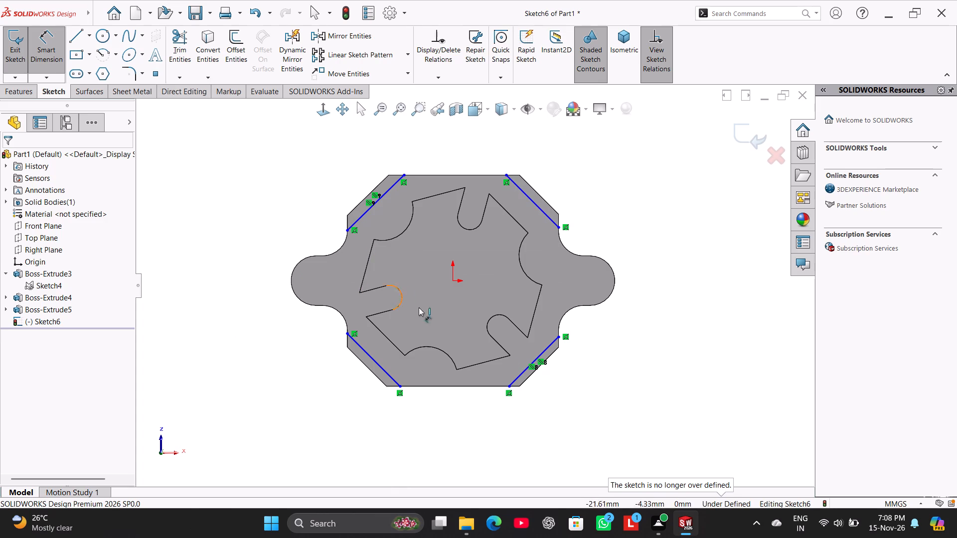
Check the angle between the plate's lower-right and upper-left chamfered edges with Smart Dimension, without placing a dimension.
left_click(528, 378)
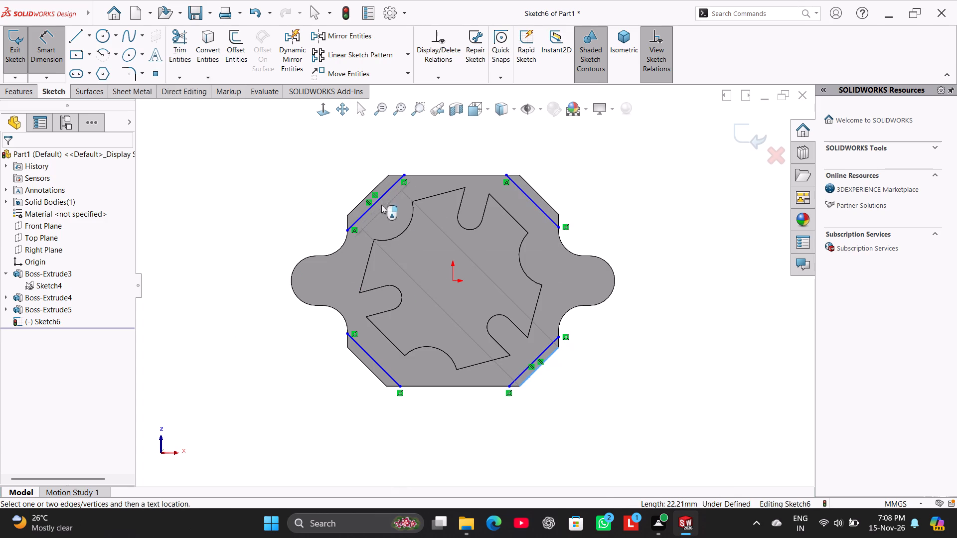
left_click_drag(377, 187, 374, 193)
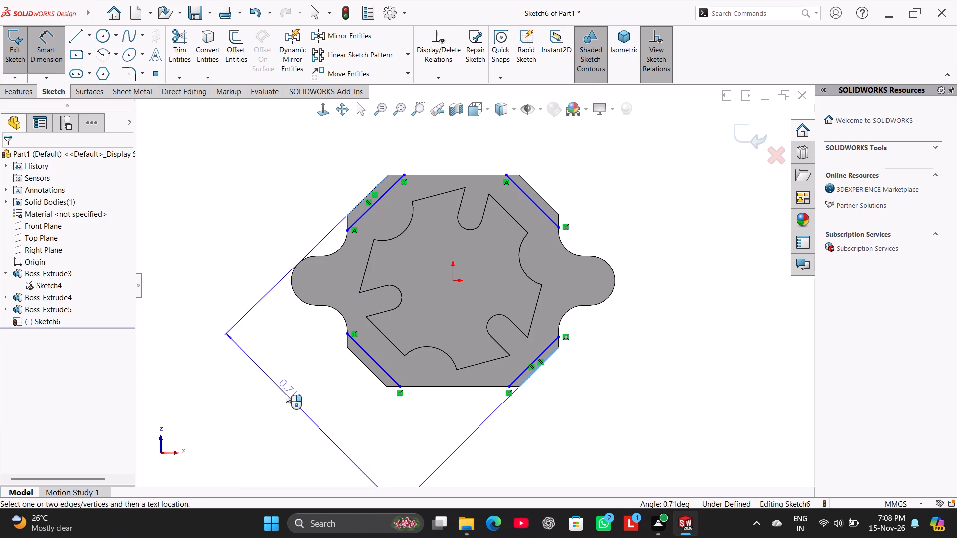
left_click(51, 41)
left_click(275, 189)
left_click(281, 207)
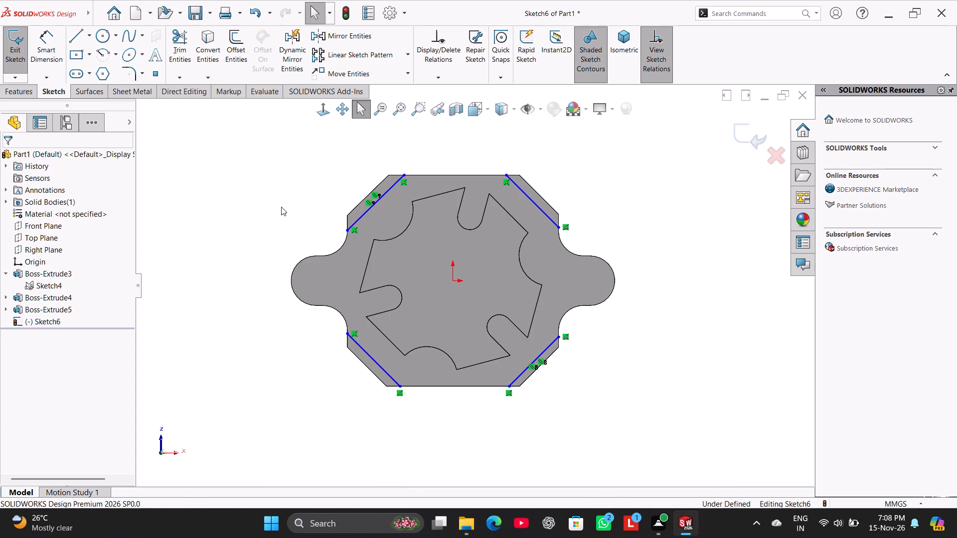
left_click(49, 59)
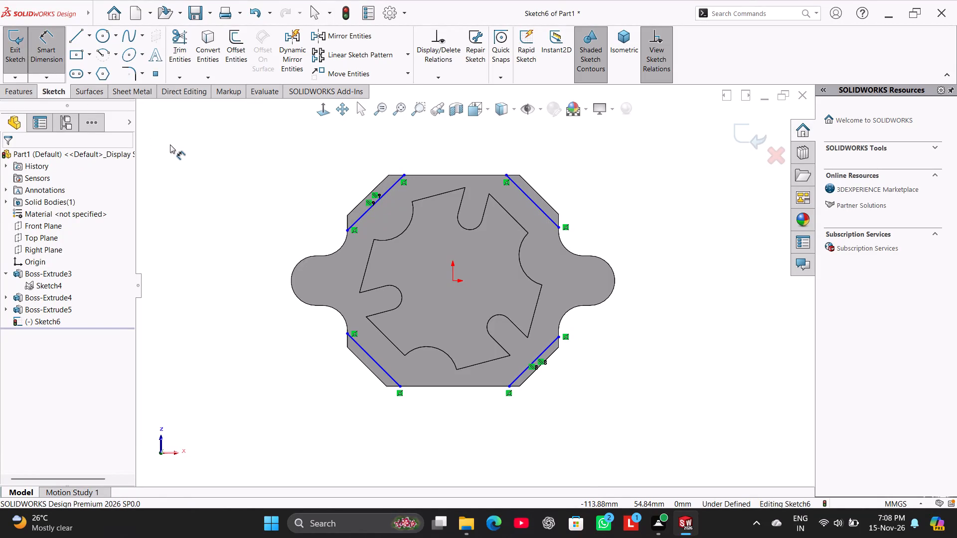
scroll(527, 406, "down", 4)
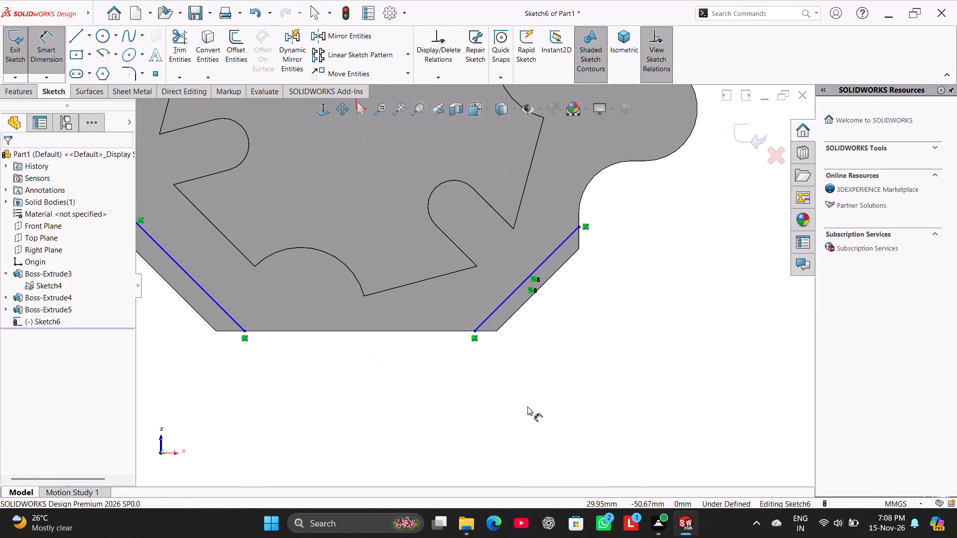
left_click(515, 311)
scroll(385, 251, "up", 2)
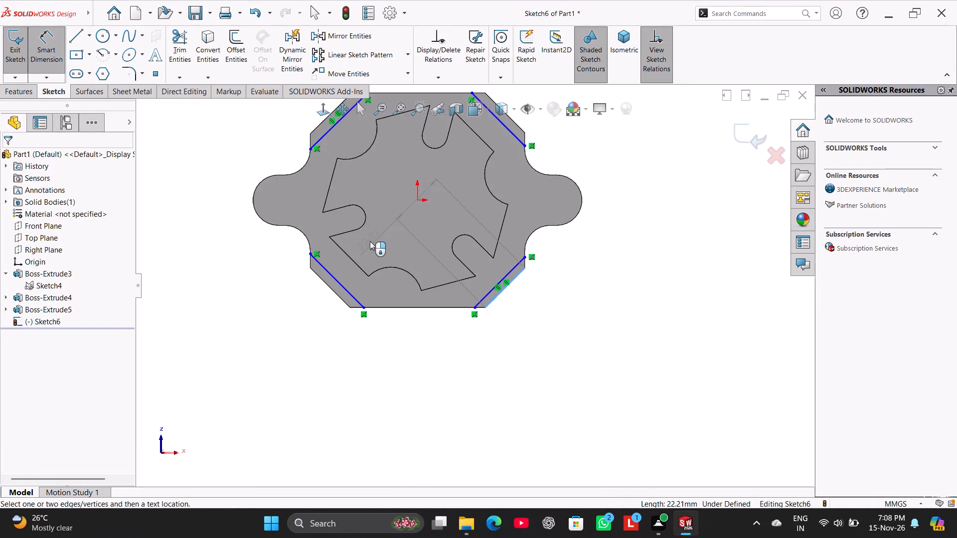
scroll(370, 241, "up", 4)
scroll(341, 211, "down", 4)
left_click(431, 156)
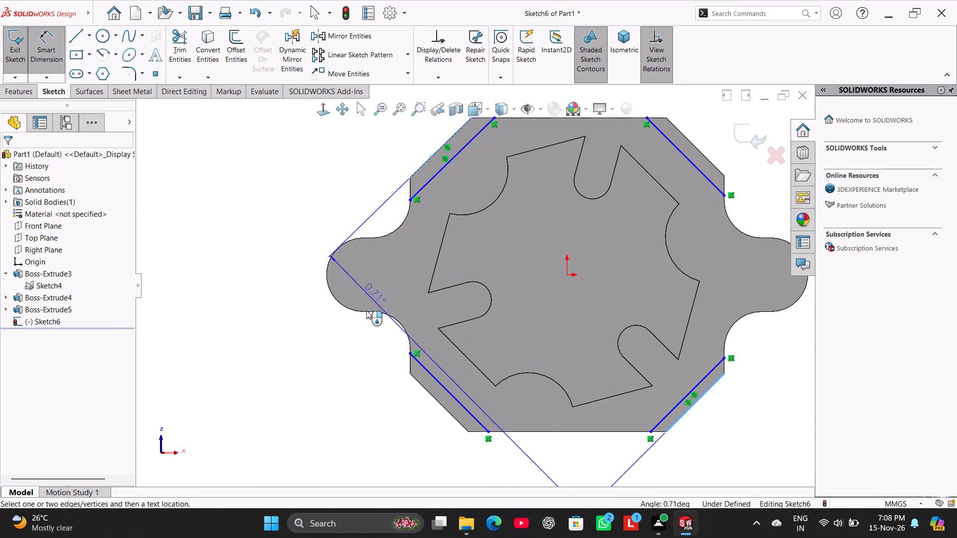
left_click(50, 38)
left_click(252, 214)
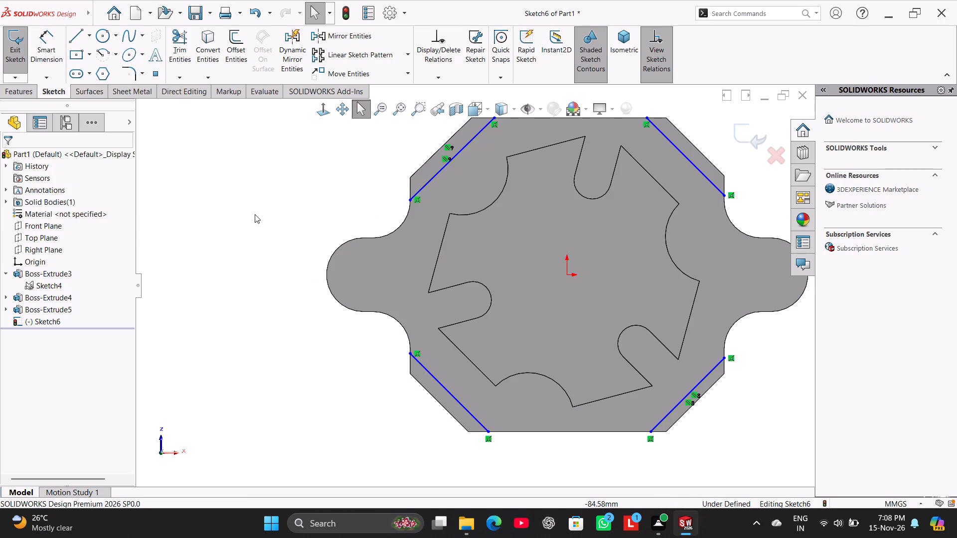
Exit the corner-line sketch and open Sketch4 of Boss-Extrude3 for editing.
right_click(48, 277)
left_click(6, 52)
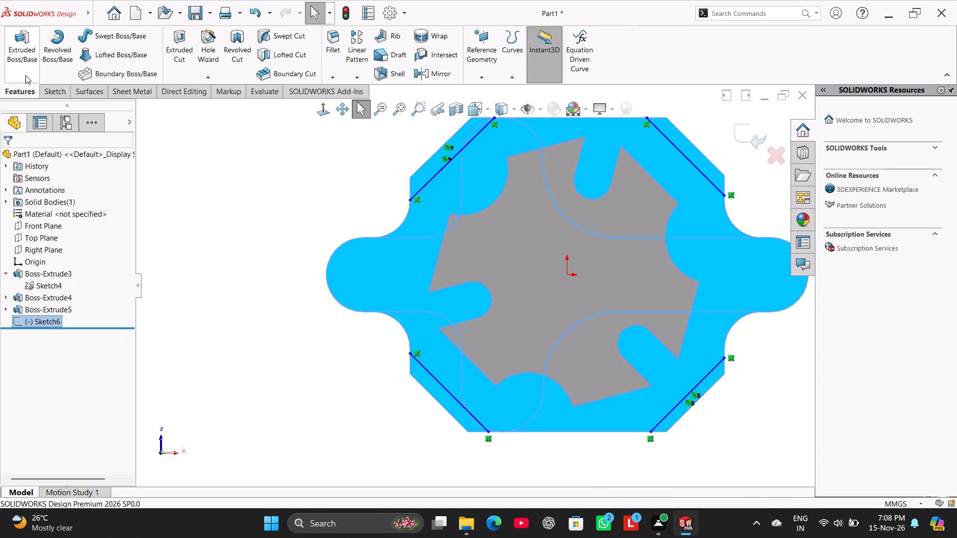
right_click(57, 273)
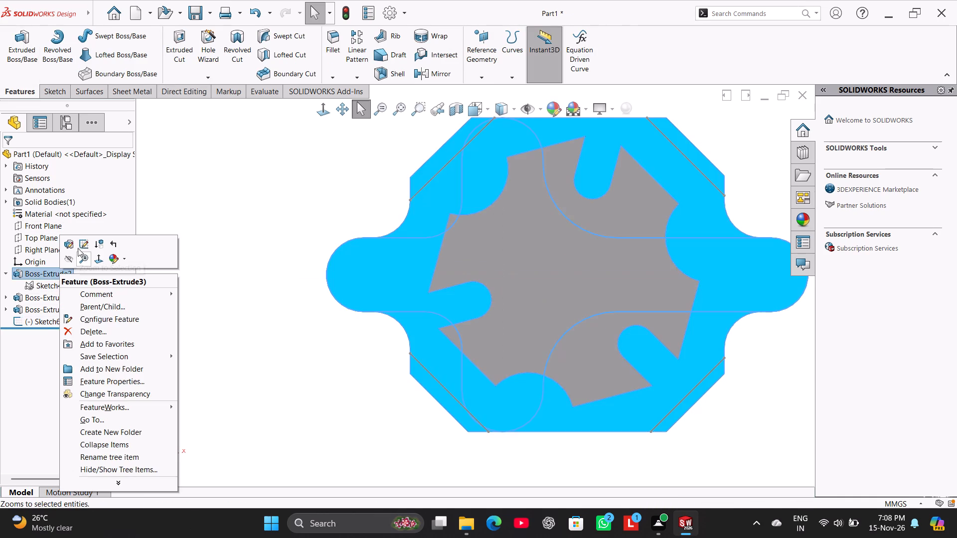
left_click(78, 246)
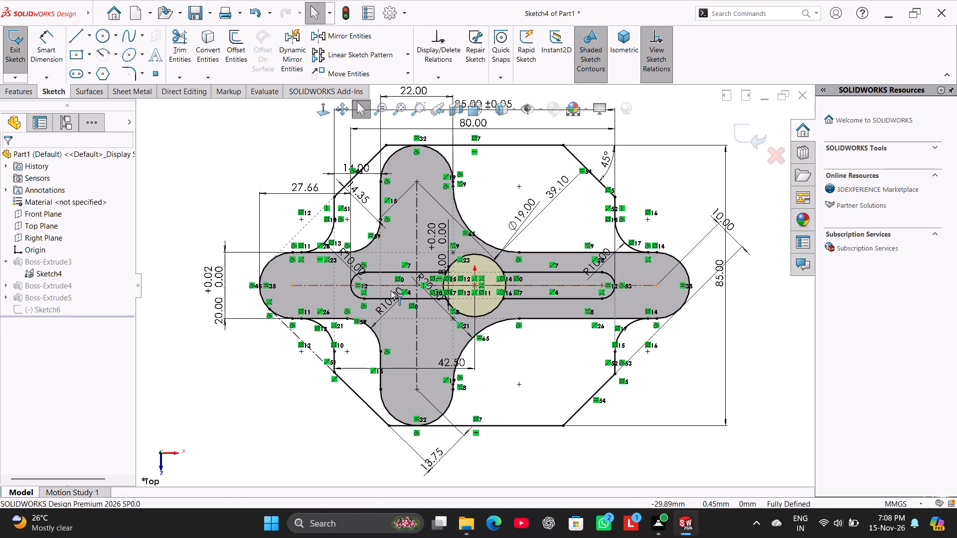
left_click(271, 457)
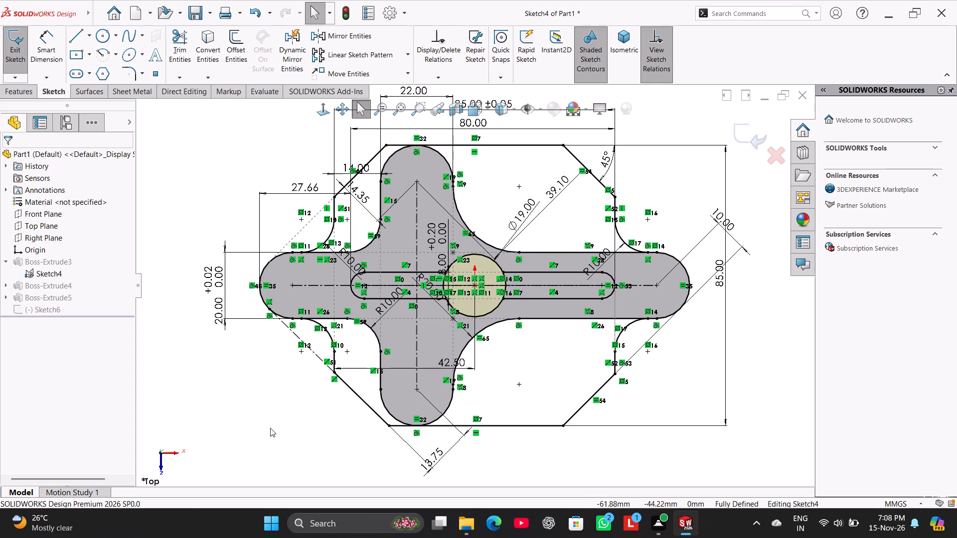
Check the angle between the octagon's upper-left and lower-right chamfer lines with Smart Dimension, without placing a dimension.
left_click(46, 34)
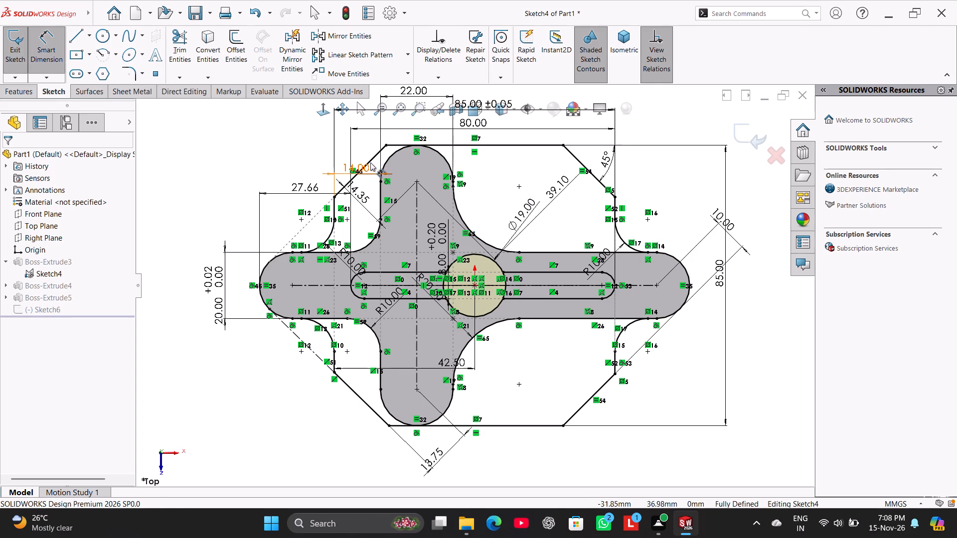
left_click(373, 156)
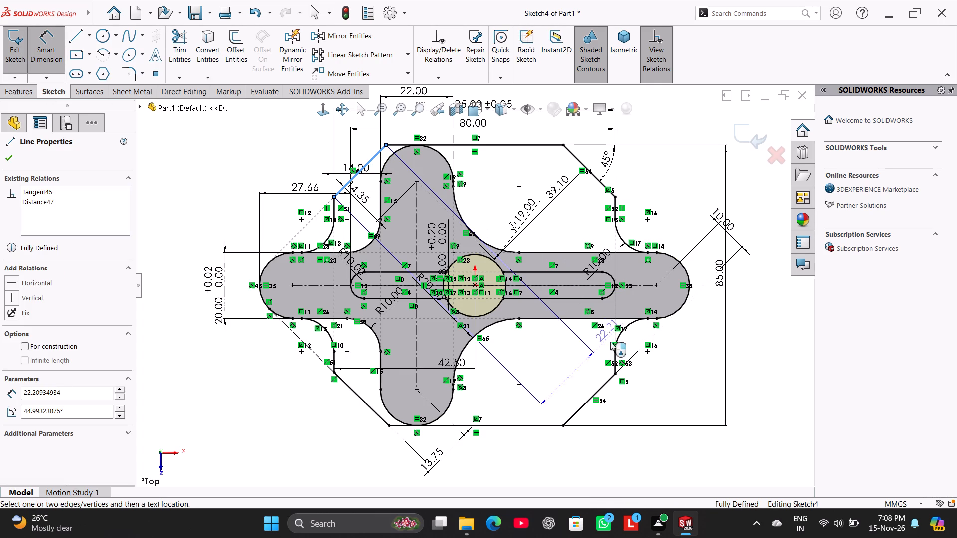
left_click(587, 401)
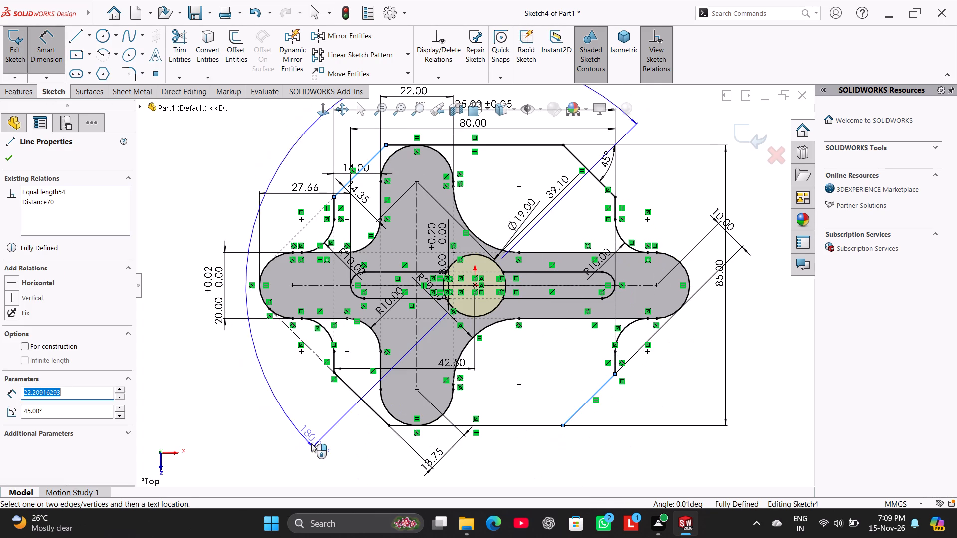
left_click(42, 51)
left_click(228, 147)
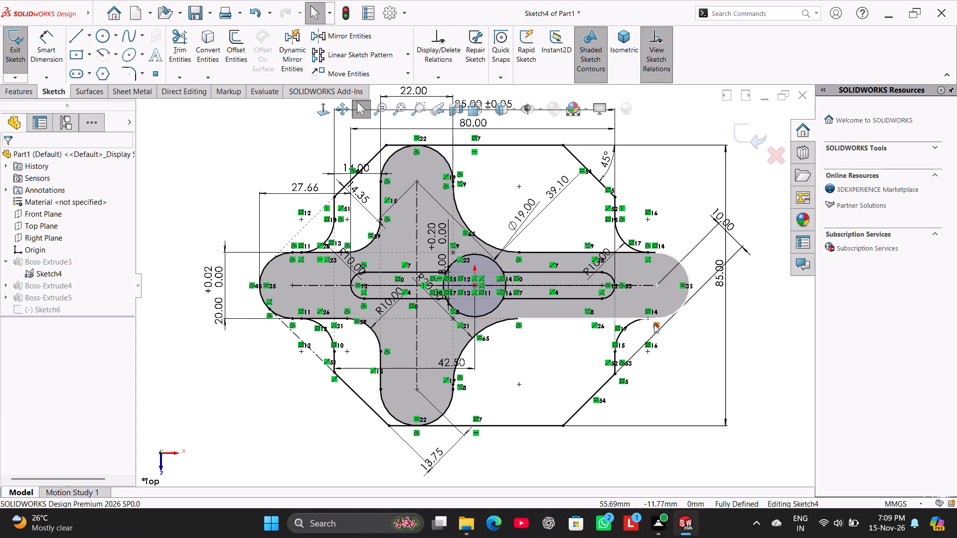
Check the angle between the octagon's lower-left and upper-right chamfer lines with Smart Dimension, without placing a dimension.
left_click(32, 51)
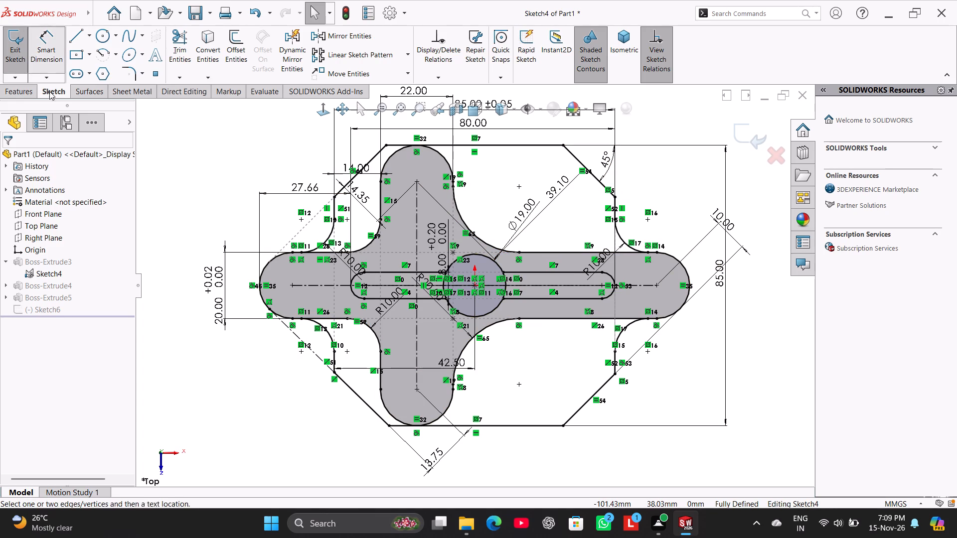
left_click(369, 407)
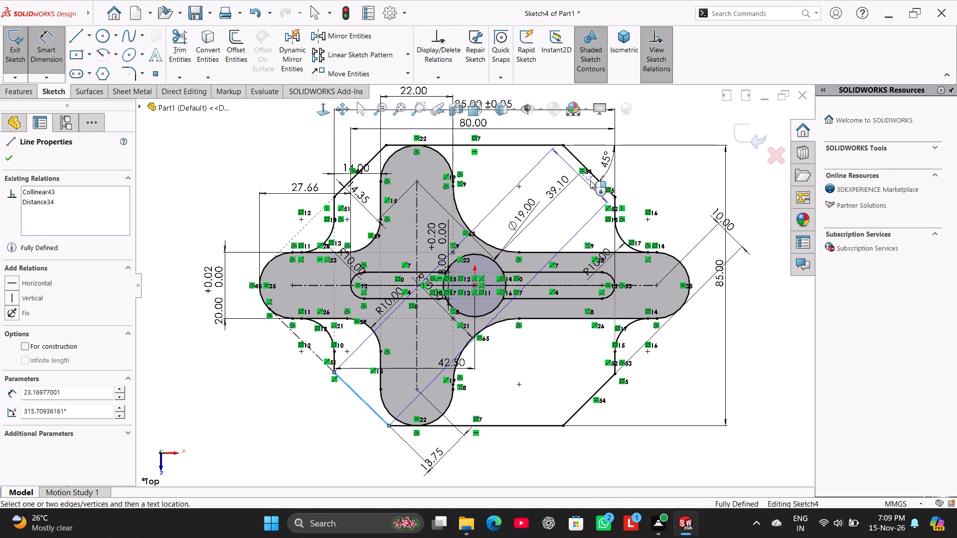
left_click(593, 175)
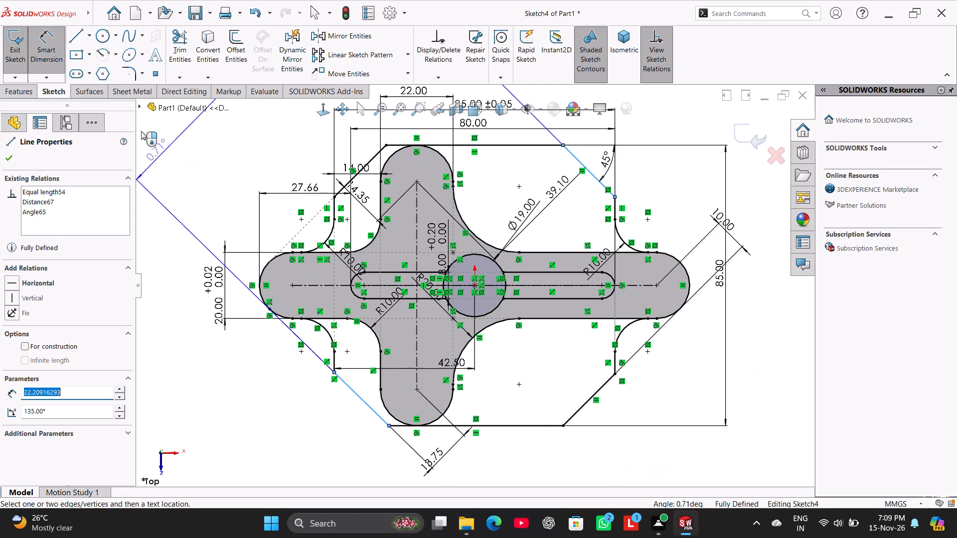
left_click_drag(54, 44, 58, 49)
left_click(246, 426)
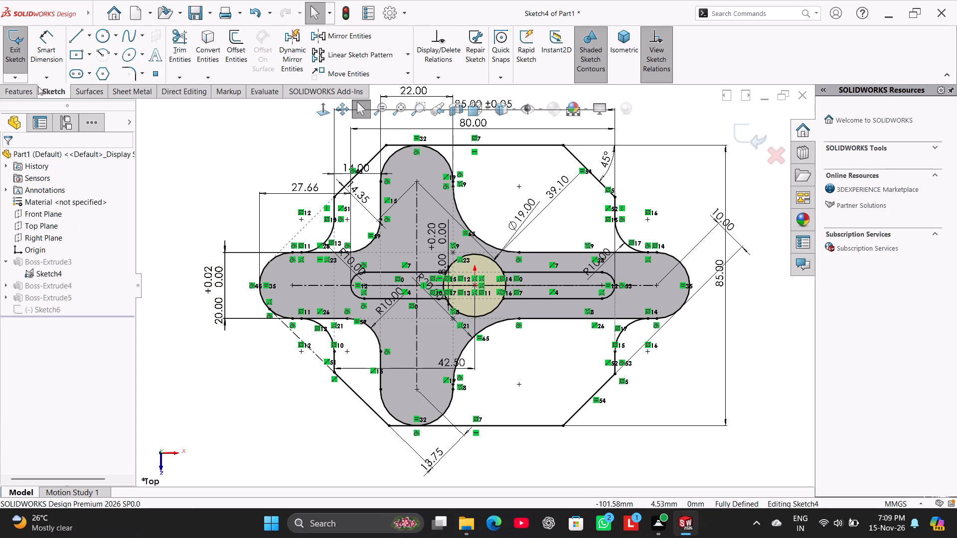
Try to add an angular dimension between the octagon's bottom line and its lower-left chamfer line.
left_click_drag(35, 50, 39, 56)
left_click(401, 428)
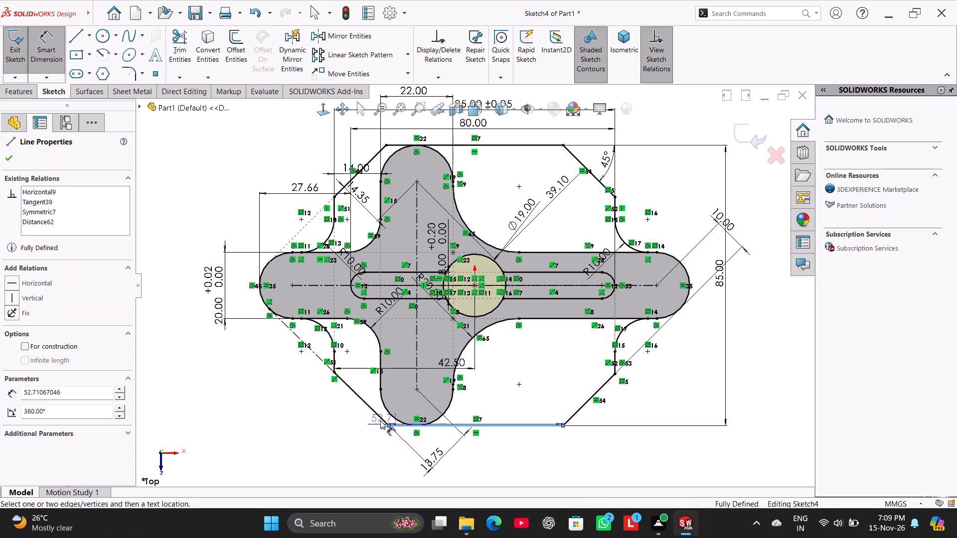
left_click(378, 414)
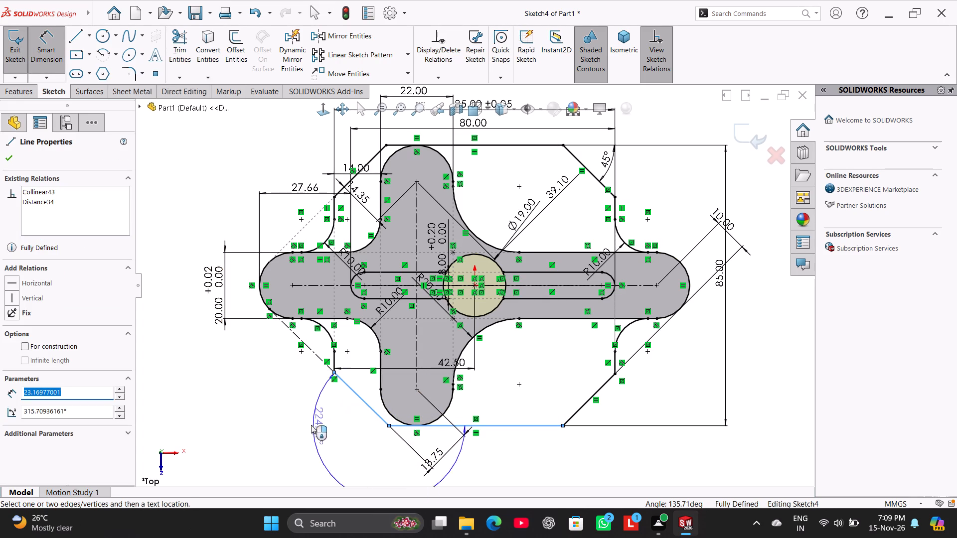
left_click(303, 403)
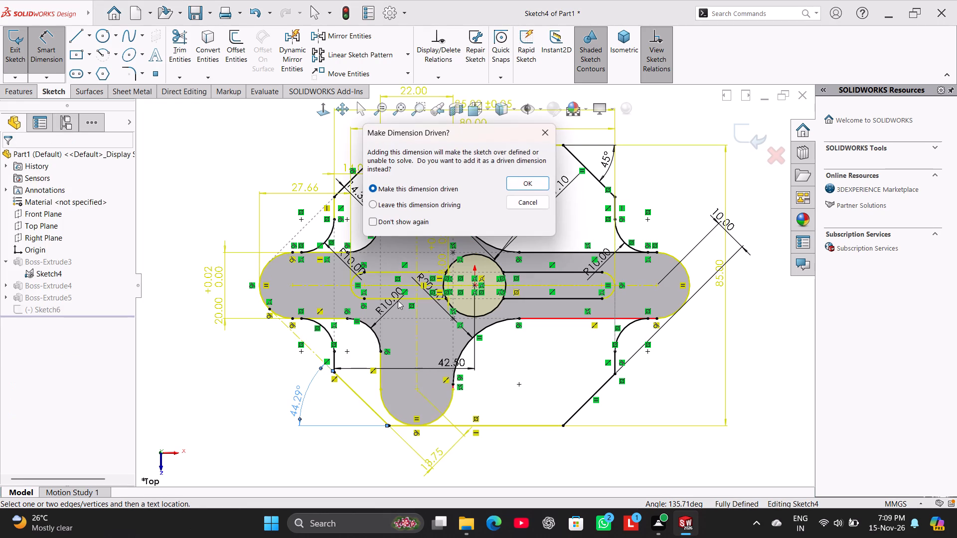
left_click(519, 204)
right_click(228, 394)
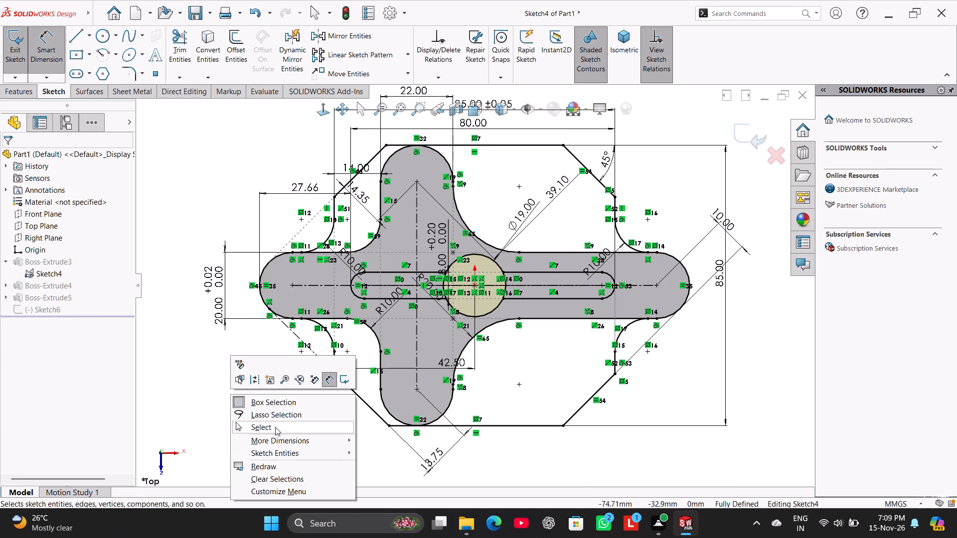
Delete the sketch relation tying the octagon's lower-left chamfer line to the rounded left arm's arc.
left_click(275, 427)
left_click(248, 399)
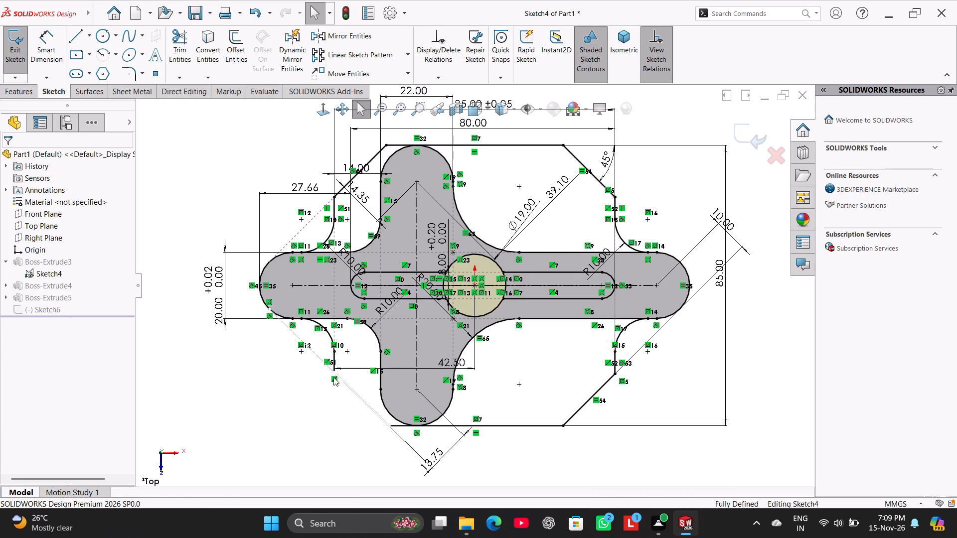
scroll(342, 396, "down", 2)
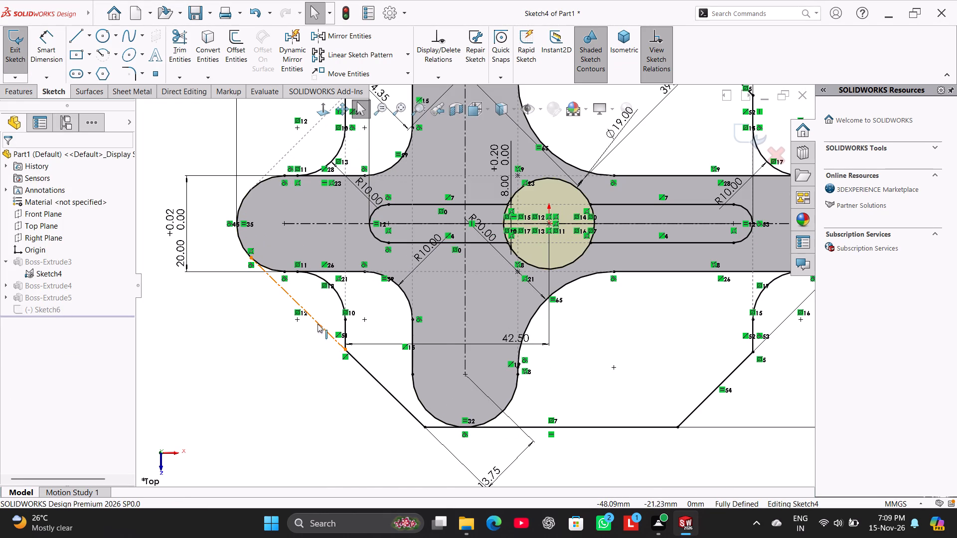
right_click(318, 323)
left_click(347, 468)
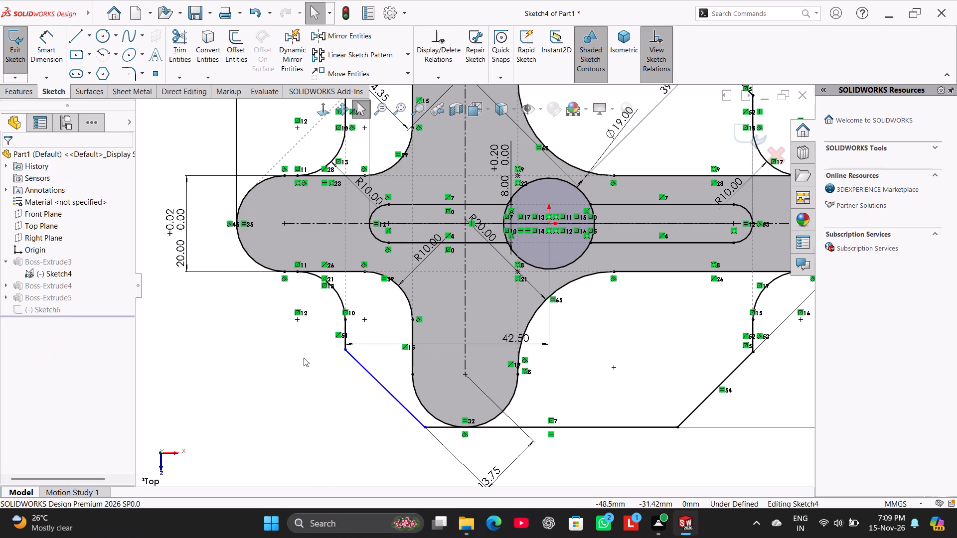
Add a 45° angular dimension between the octagon's bottom line and its lower-left chamfer line.
left_click(56, 47)
left_click(443, 427)
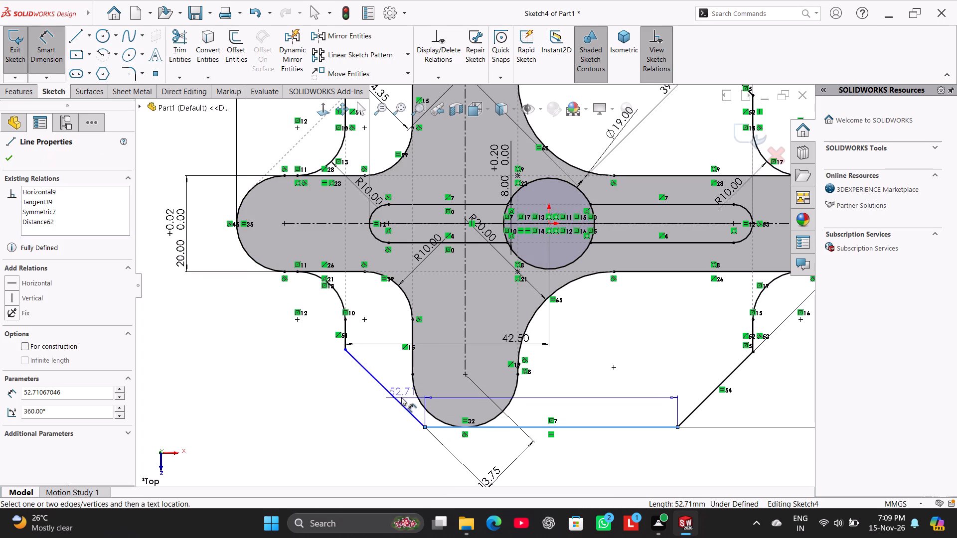
left_click(389, 391)
left_click(356, 411)
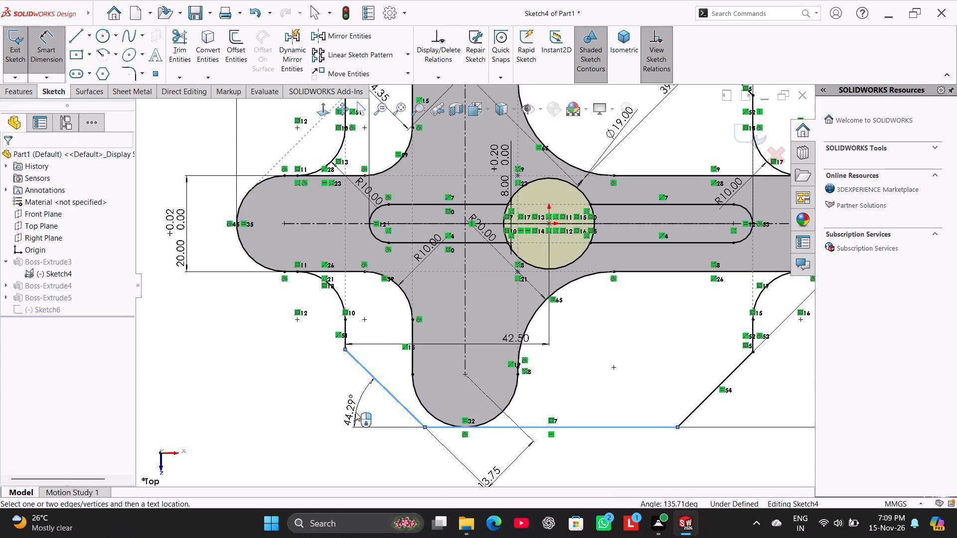
key("1")
key("BackSpace")
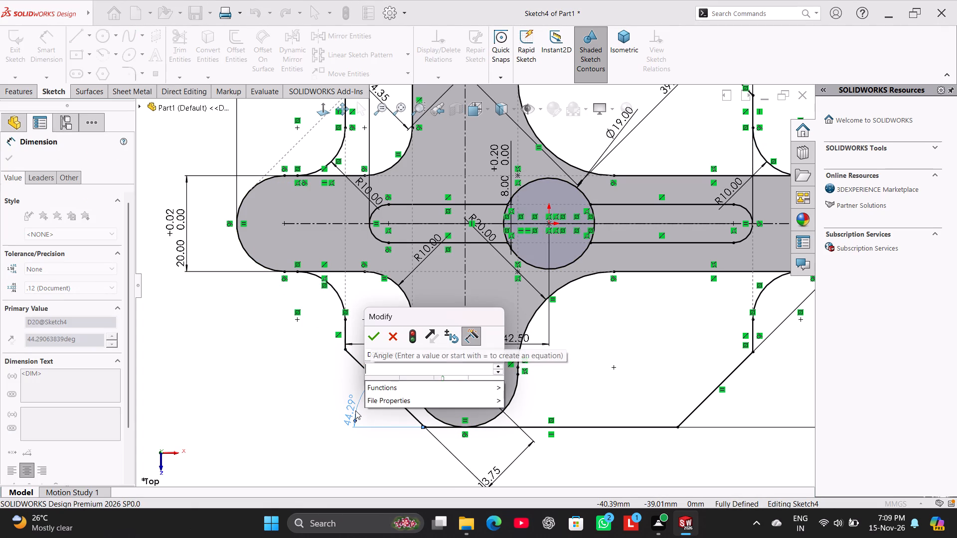
type("45")
key("Return")
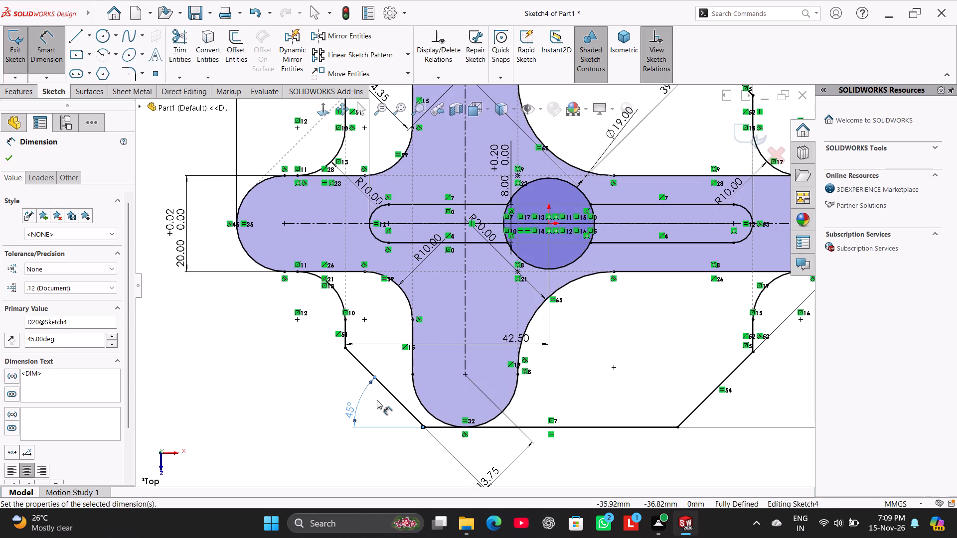
scroll(474, 379, "up", 3)
scroll(308, 378, "down", 1)
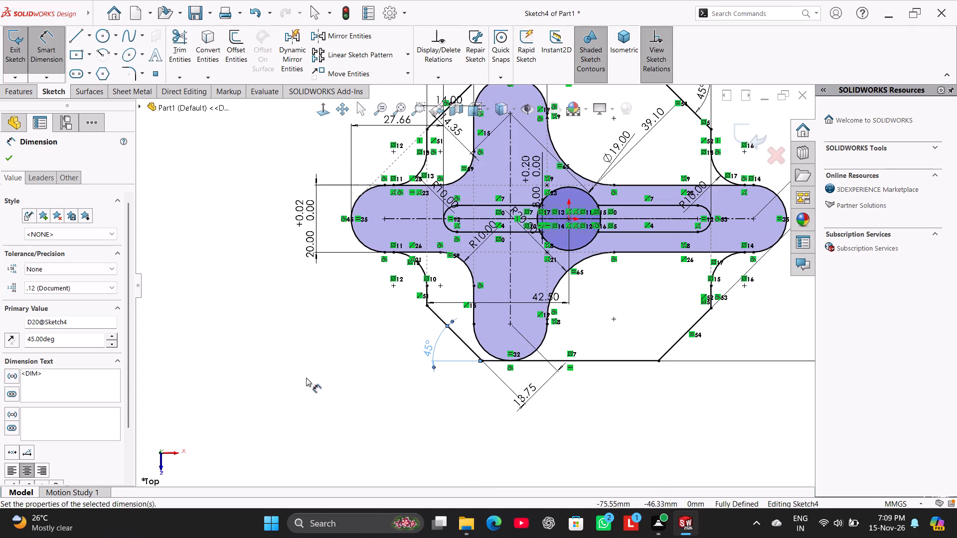
right_click(278, 364)
left_click(336, 397)
Delete the sketch relation tying the octagon's upper-left chamfer line to the rounded left arm's arc.
scroll(560, 136, "up", 2)
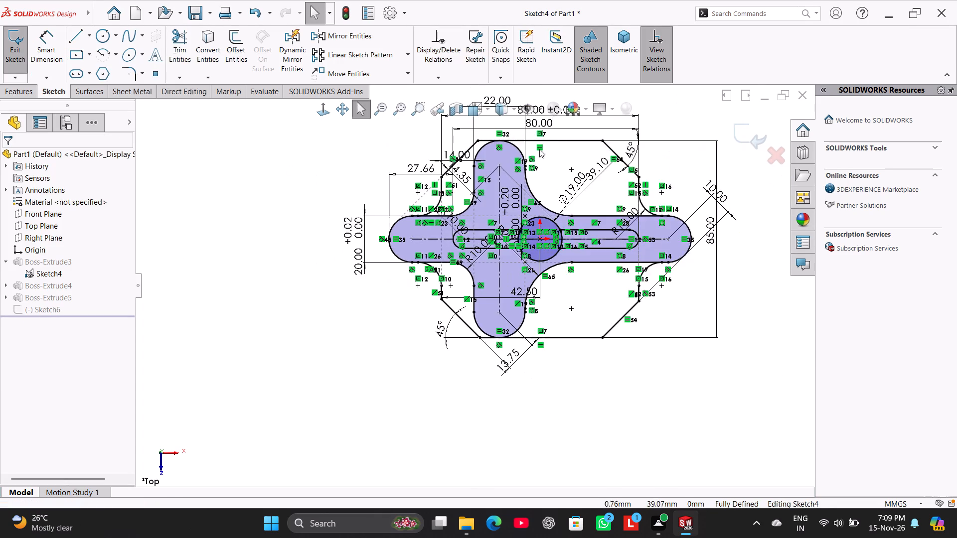
scroll(533, 153, "down", 2)
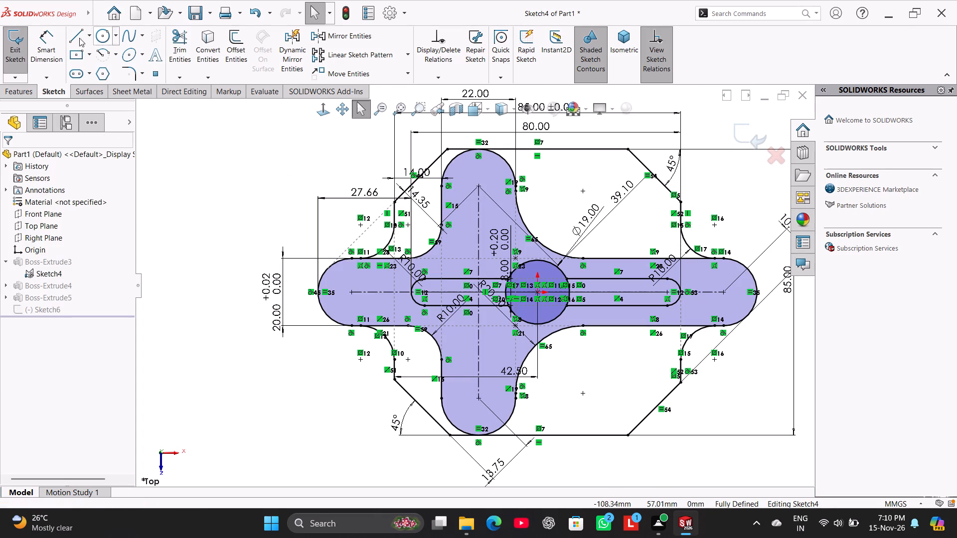
left_click(360, 234)
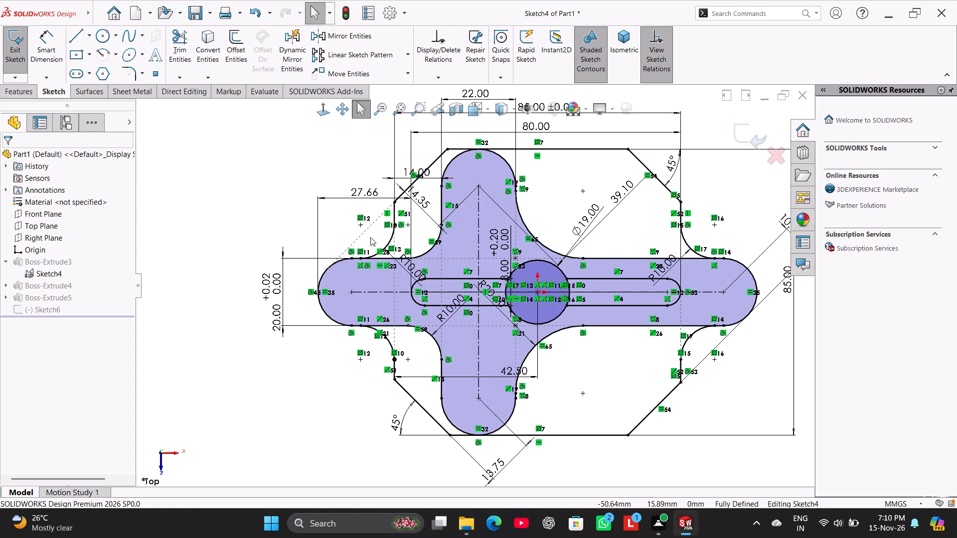
right_click(414, 176)
left_click(450, 310)
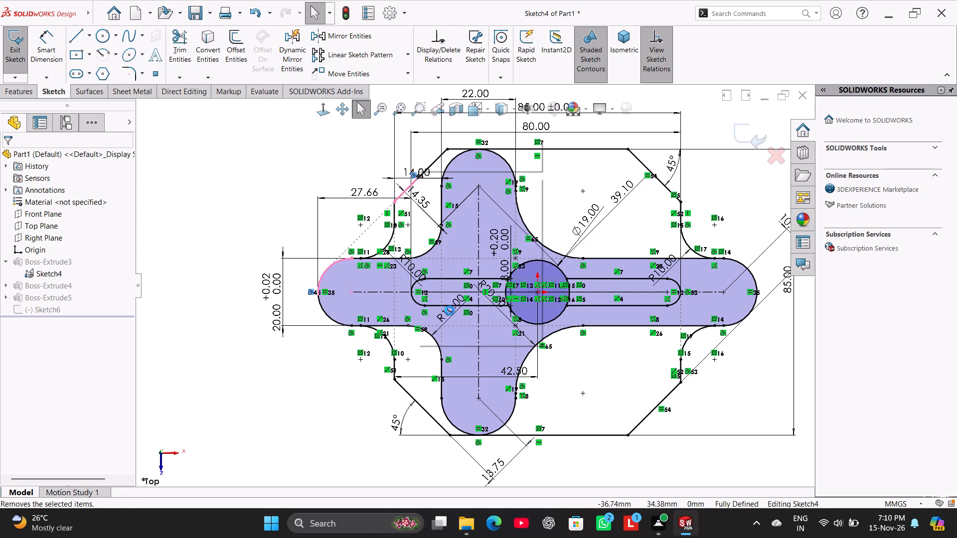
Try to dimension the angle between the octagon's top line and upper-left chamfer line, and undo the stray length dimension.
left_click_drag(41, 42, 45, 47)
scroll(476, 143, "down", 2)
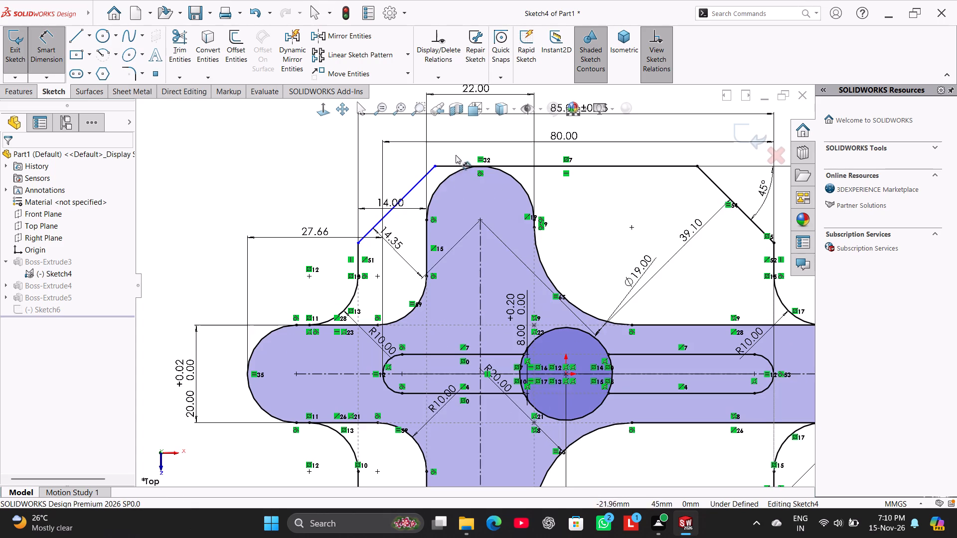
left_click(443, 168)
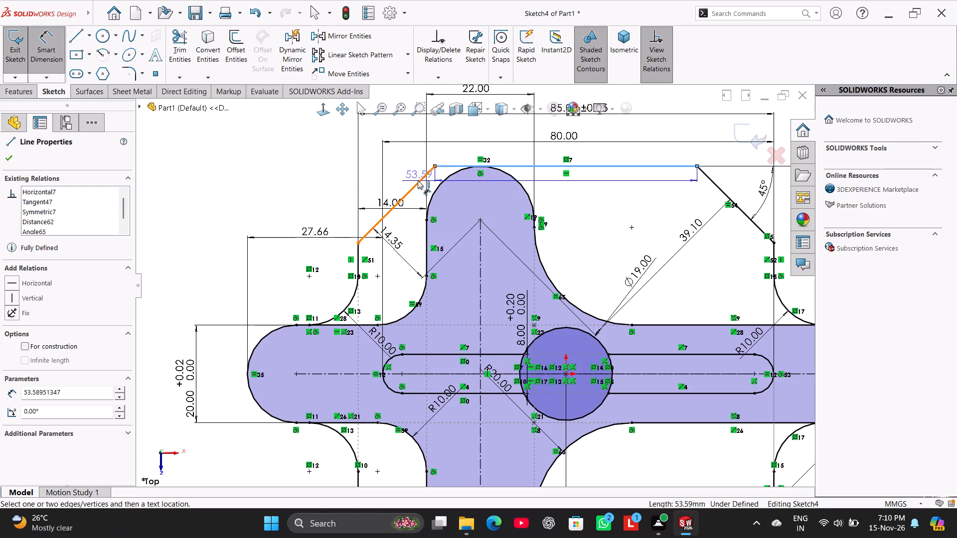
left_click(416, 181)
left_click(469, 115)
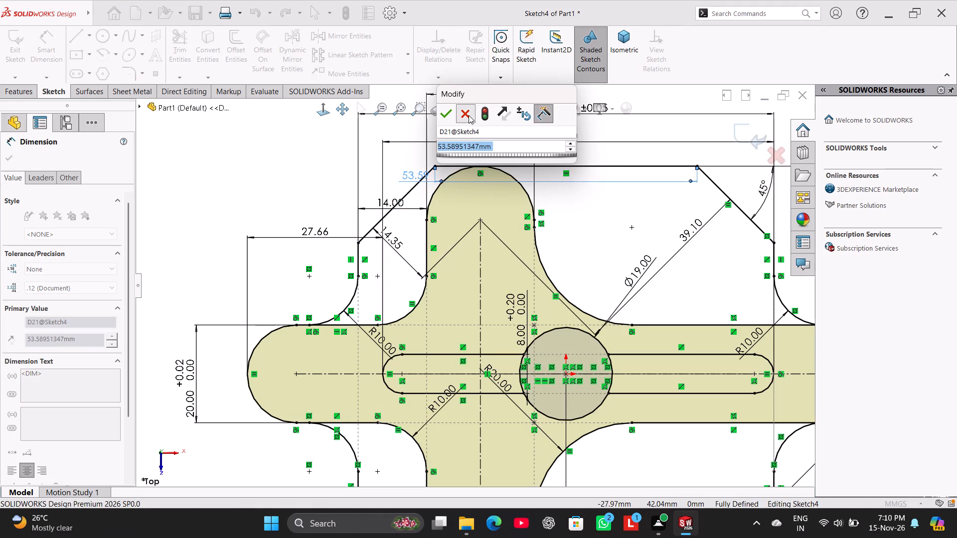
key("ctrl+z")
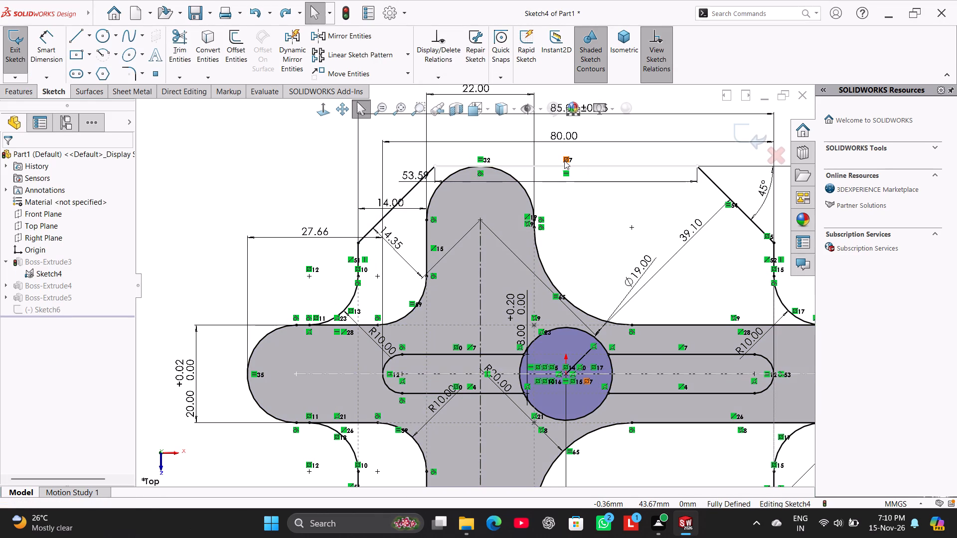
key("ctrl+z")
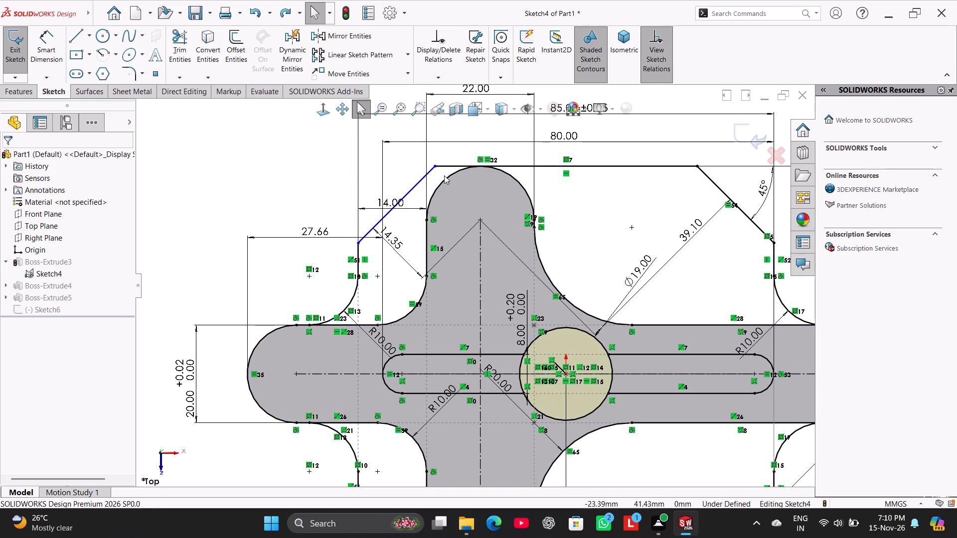
Add a 45° angular dimension between the octagon's top line and its upper-left chamfer line.
left_click_drag(33, 39, 64, 48)
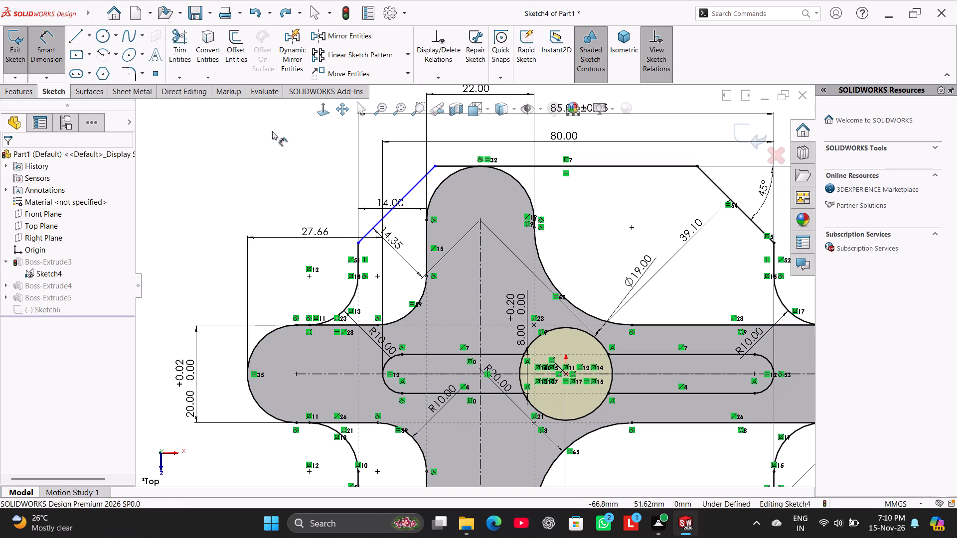
left_click(449, 166)
left_click(415, 186)
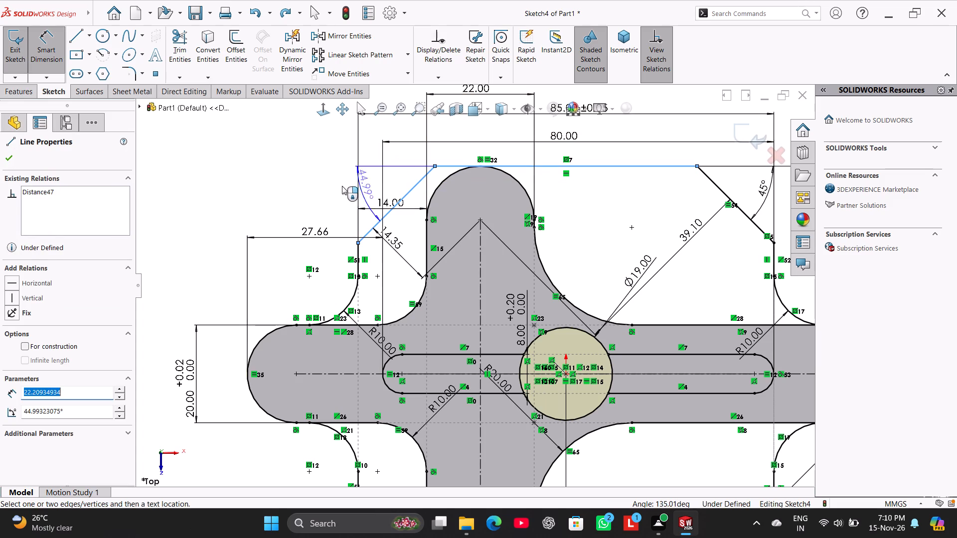
left_click(335, 187)
type("45")
key("Return")
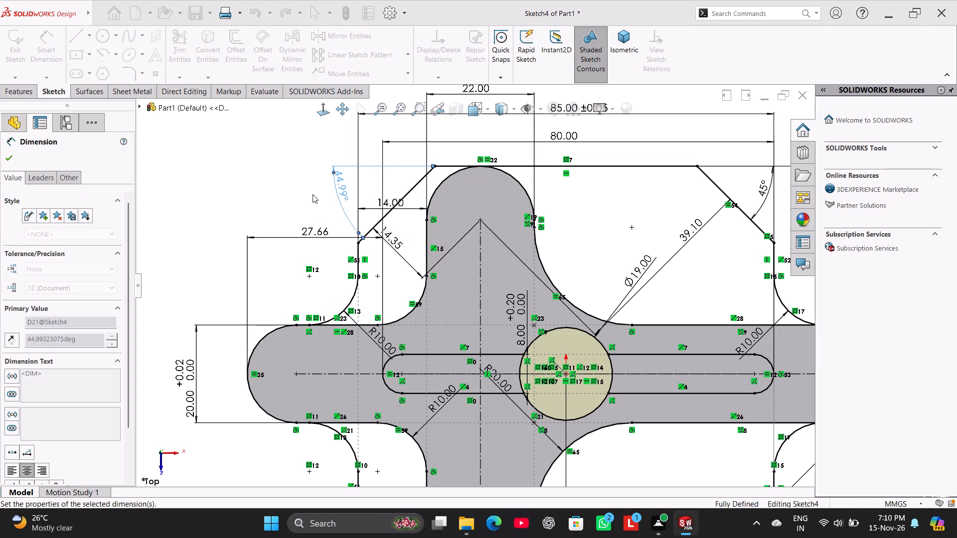
right_click(164, 149)
left_click(261, 186)
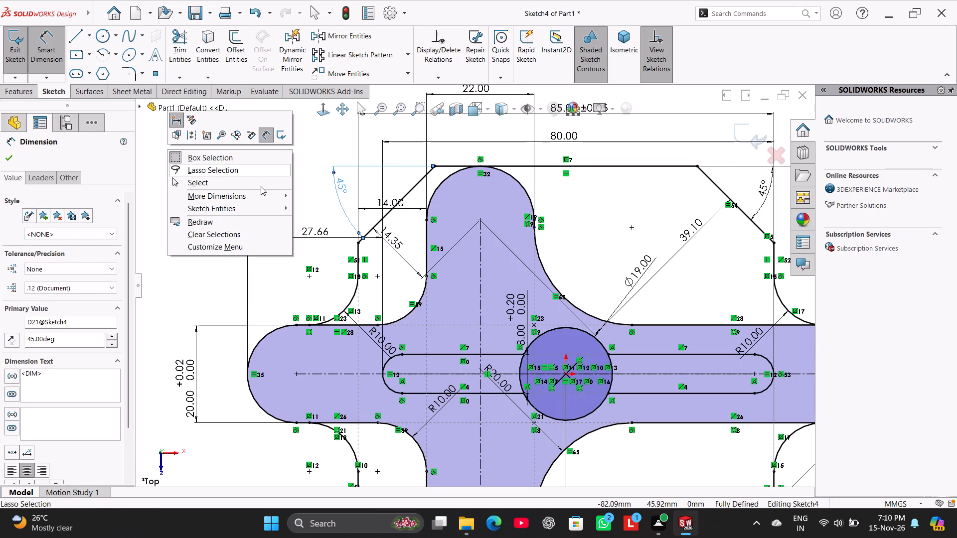
Exit the base sketch and open Sketch6, which holds the underside corner lines, for editing.
scroll(767, 239, "up", 3)
scroll(635, 259, "up", 1)
scroll(607, 282, "down", 2)
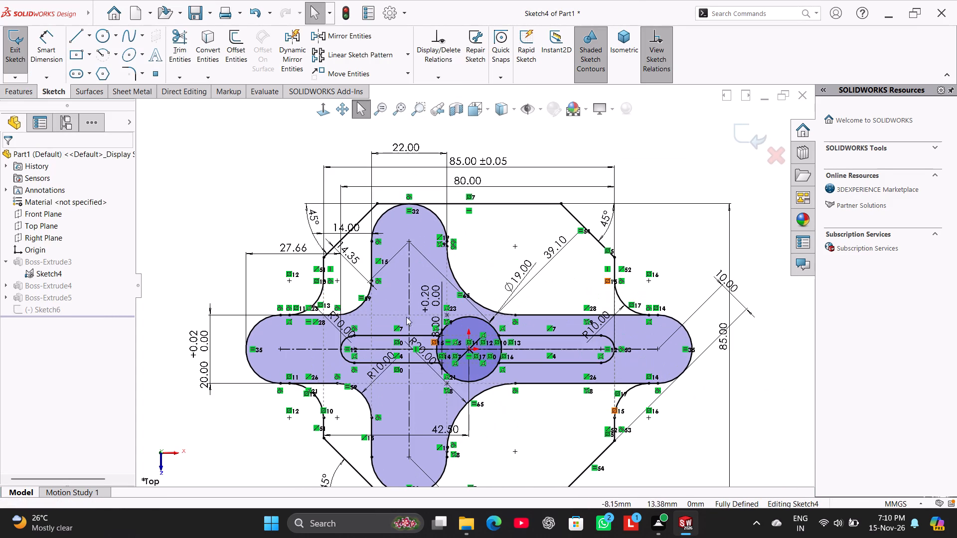
scroll(367, 371, "up", 1)
scroll(360, 384, "down", 1)
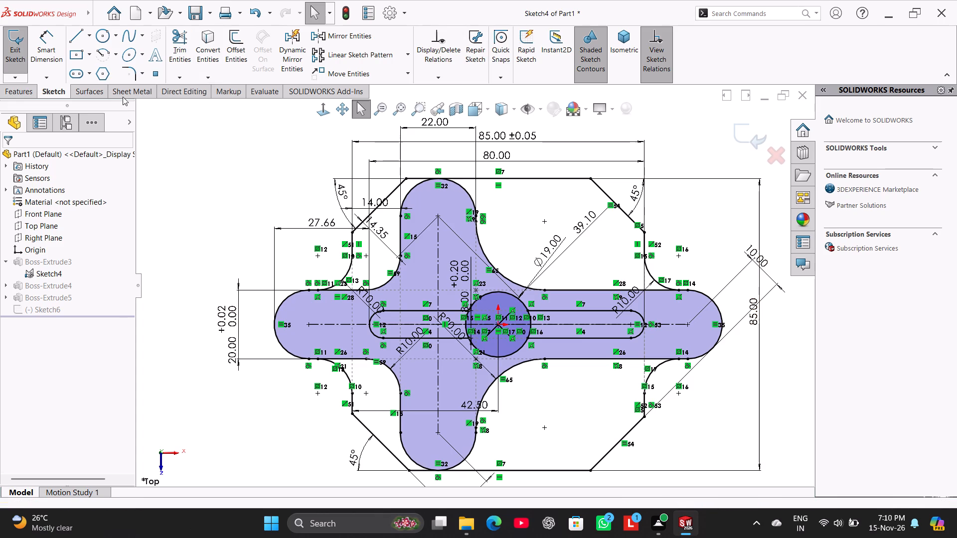
left_click(14, 46)
right_click_drag(251, 391, 474, 214)
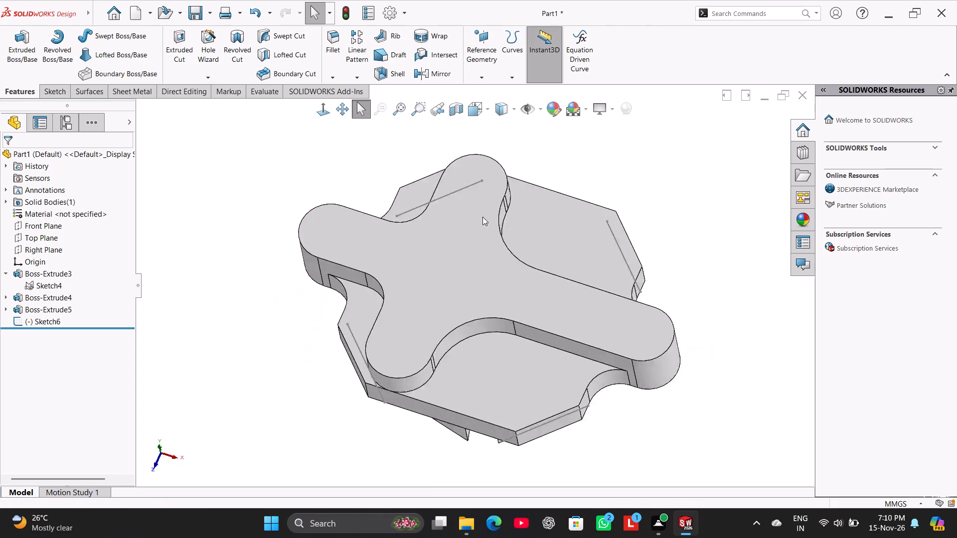
right_click(21, 318)
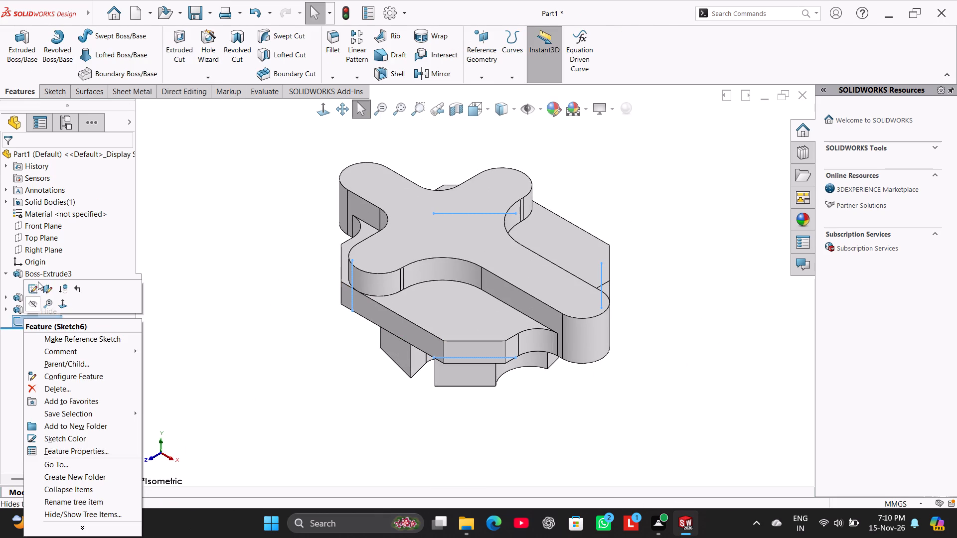
left_click(32, 287)
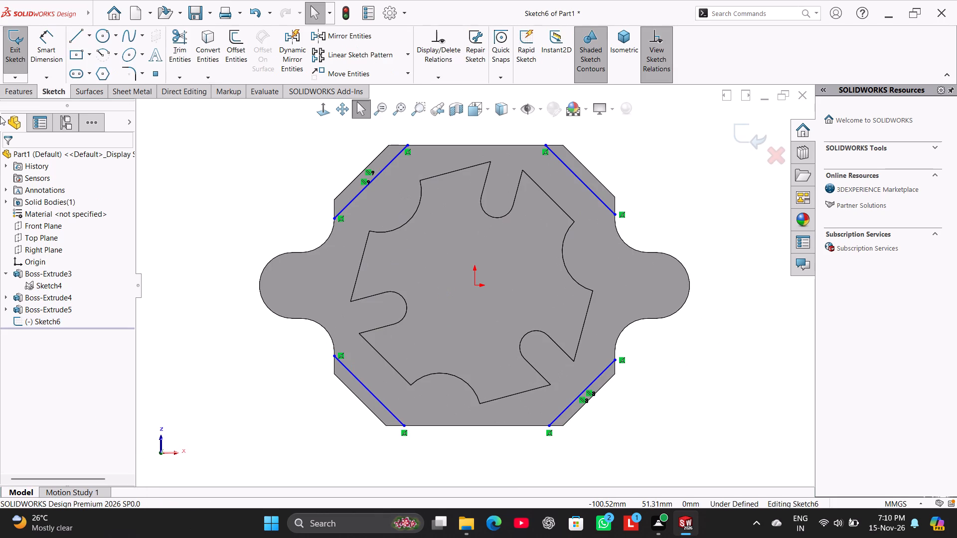
Dimension the distance between the lower-right and upper-left corner lines as 90 mm.
left_click(43, 45)
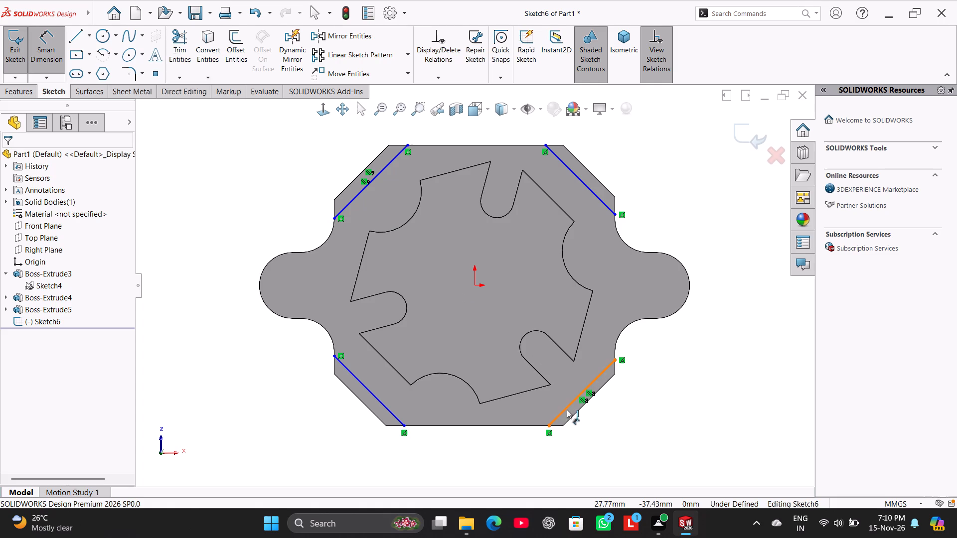
left_click_drag(567, 409, 562, 405)
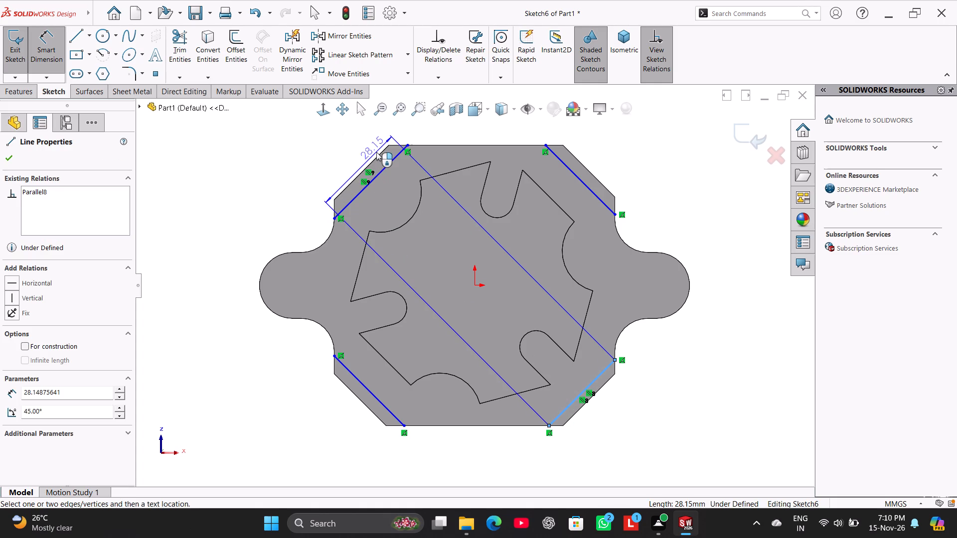
left_click_drag(389, 162, 389, 169)
left_click(259, 412)
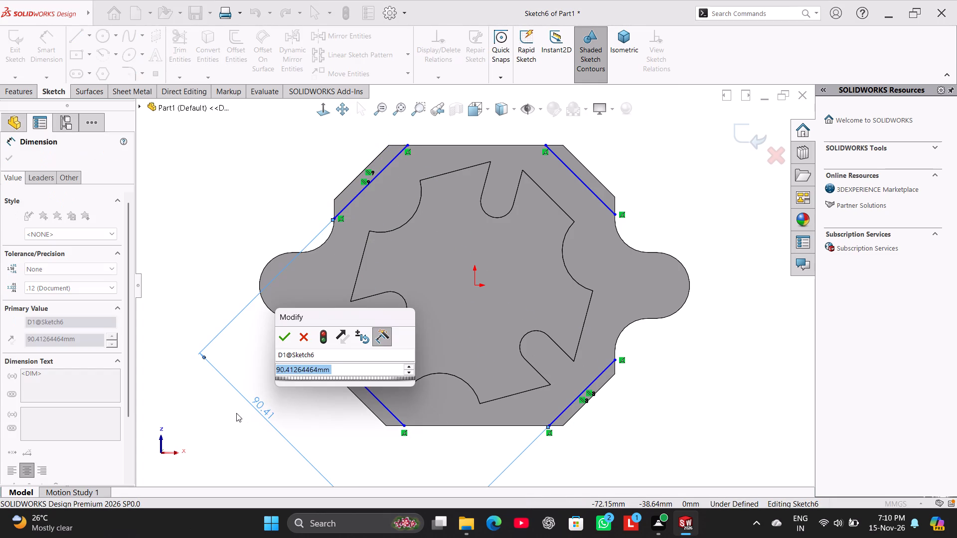
type("90")
key("Return")
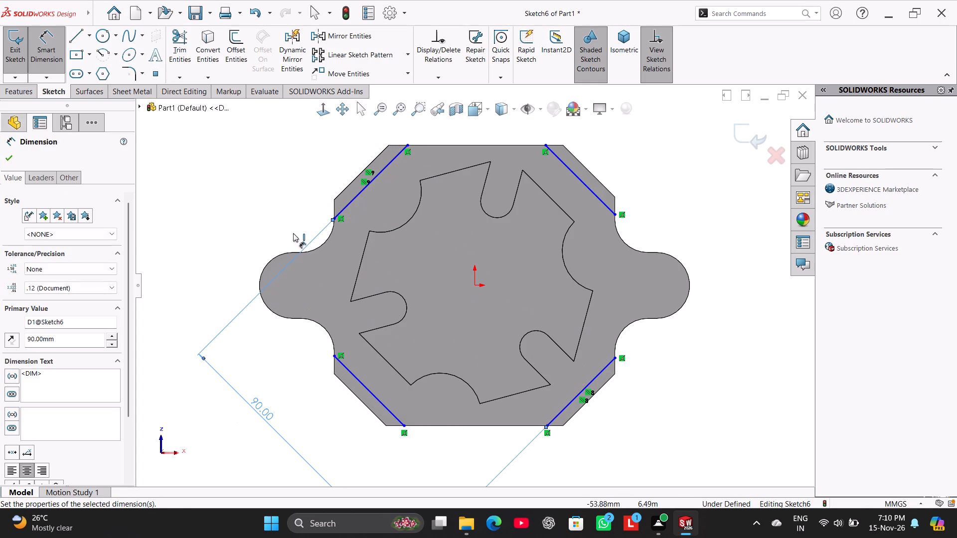
Check the distance between the plate's lower-right and upper-left chamfer edges with Smart Dimension, without placing a dimension.
left_click(673, 407)
left_click(609, 379)
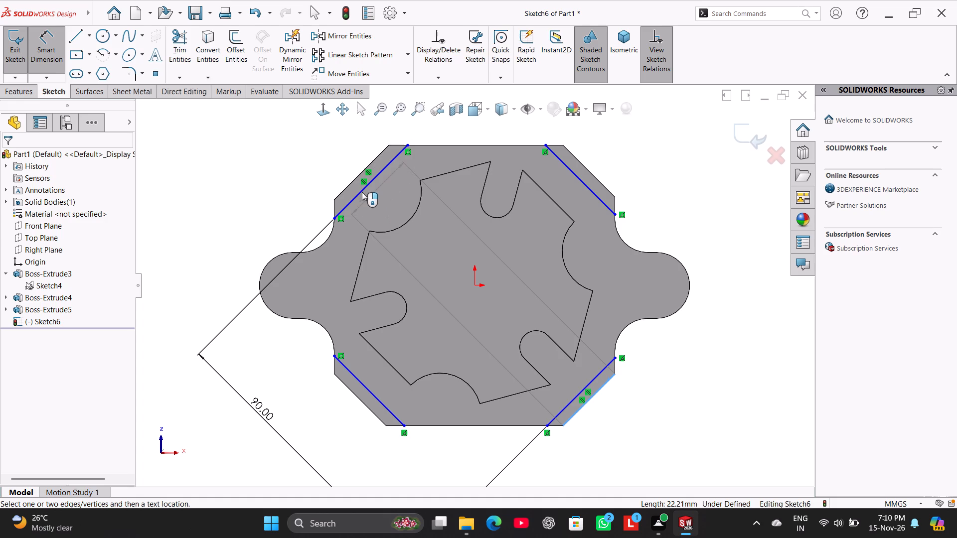
left_click(351, 179)
left_click(352, 181)
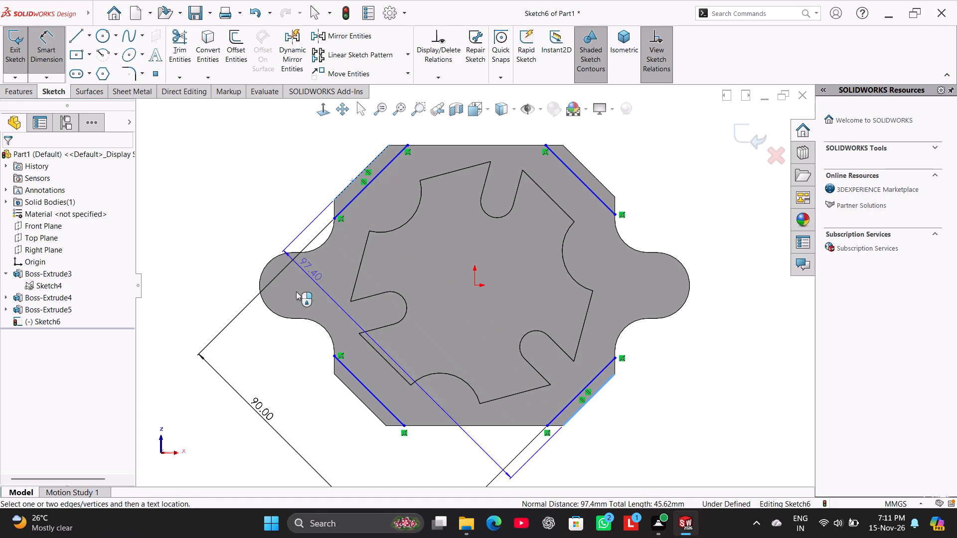
scroll(228, 423, "up", 2)
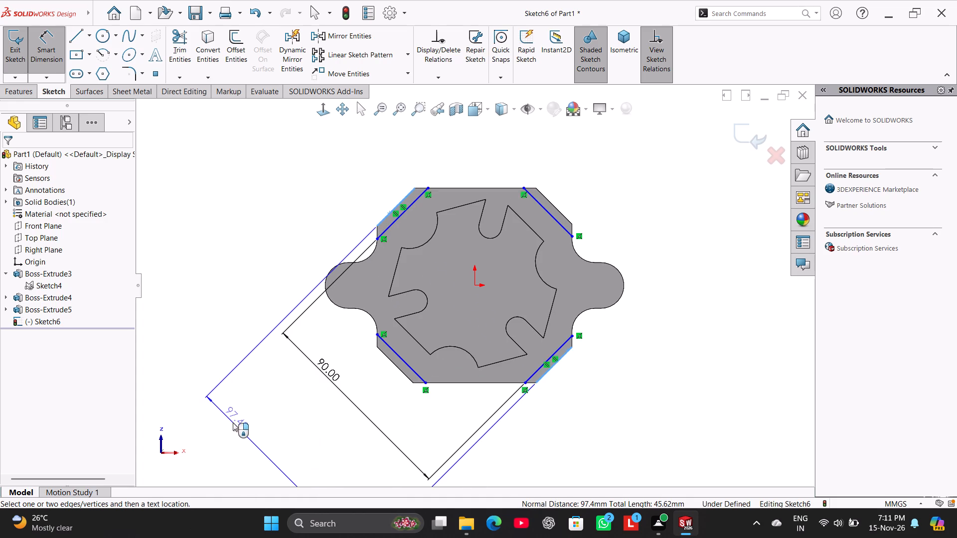
left_click(50, 64)
left_click(234, 195)
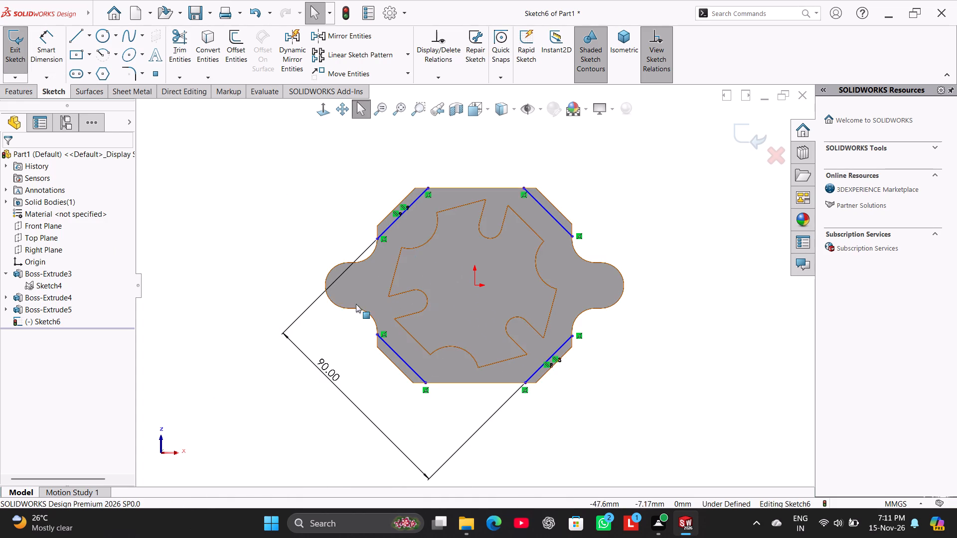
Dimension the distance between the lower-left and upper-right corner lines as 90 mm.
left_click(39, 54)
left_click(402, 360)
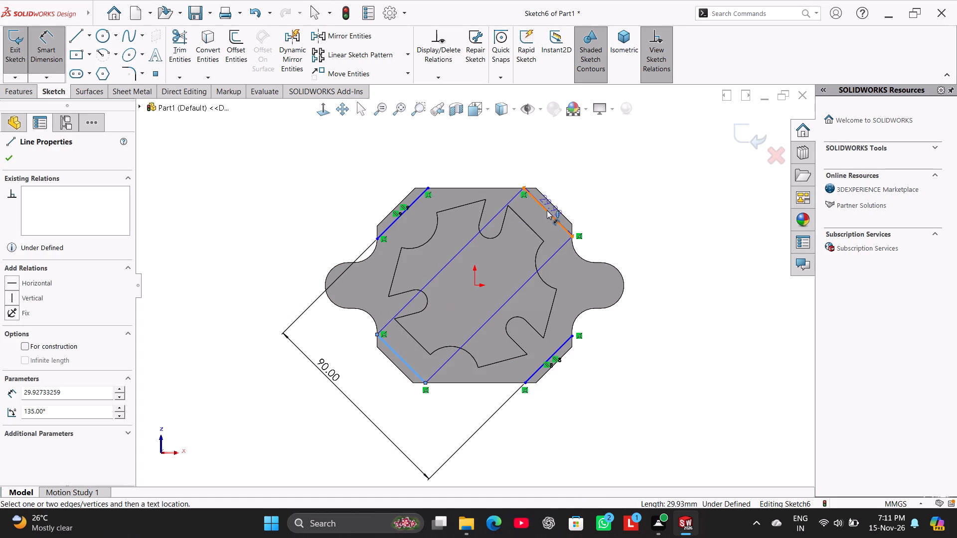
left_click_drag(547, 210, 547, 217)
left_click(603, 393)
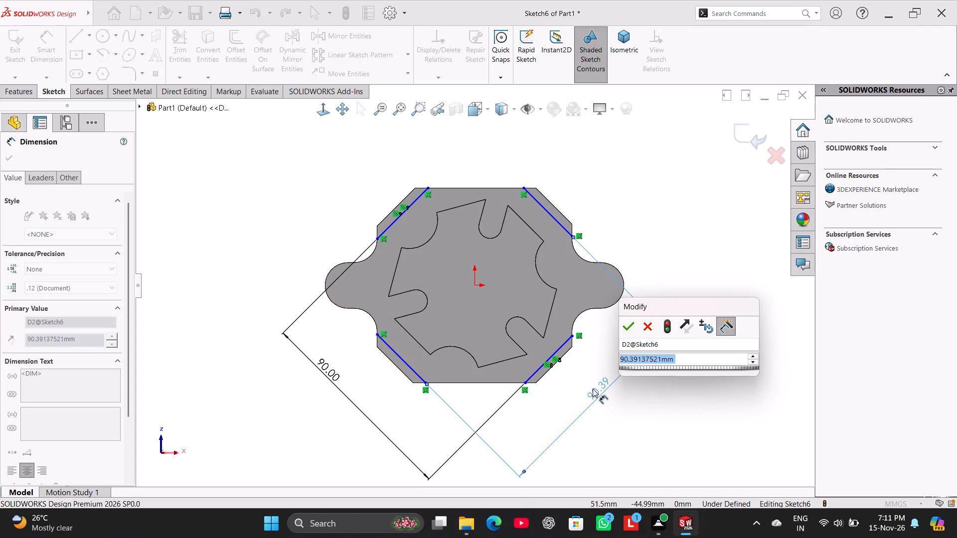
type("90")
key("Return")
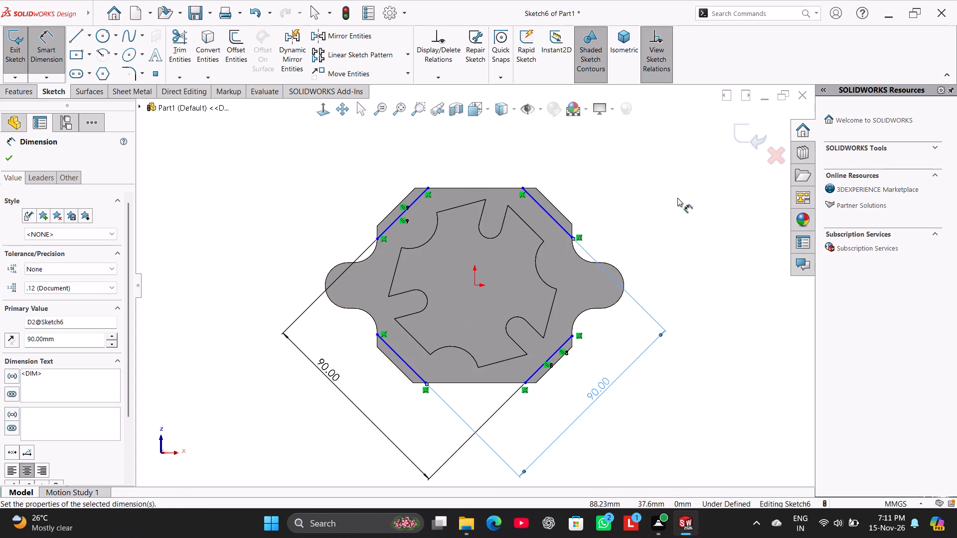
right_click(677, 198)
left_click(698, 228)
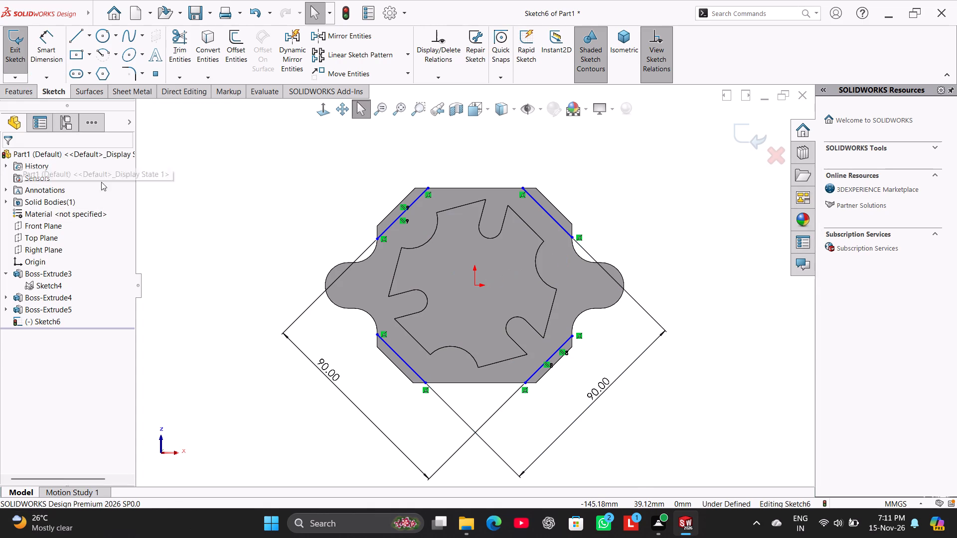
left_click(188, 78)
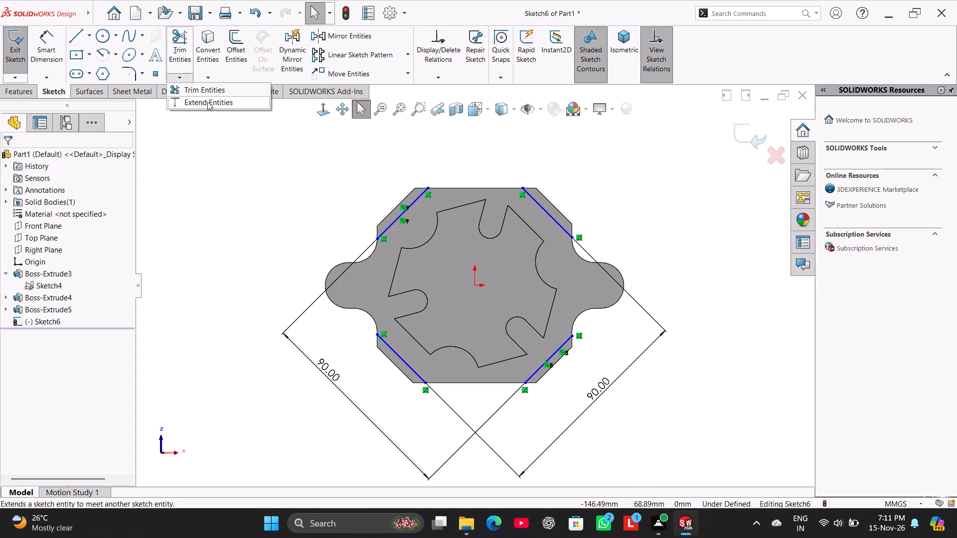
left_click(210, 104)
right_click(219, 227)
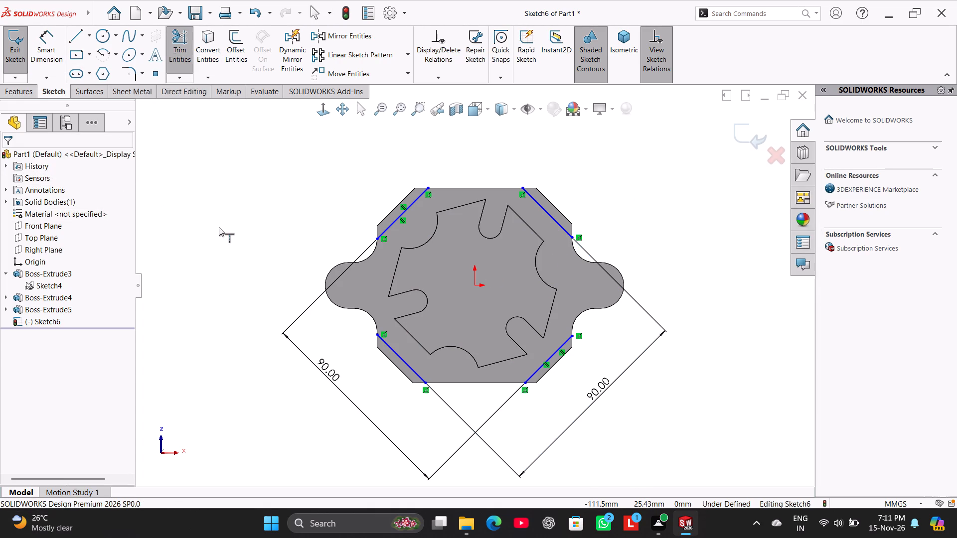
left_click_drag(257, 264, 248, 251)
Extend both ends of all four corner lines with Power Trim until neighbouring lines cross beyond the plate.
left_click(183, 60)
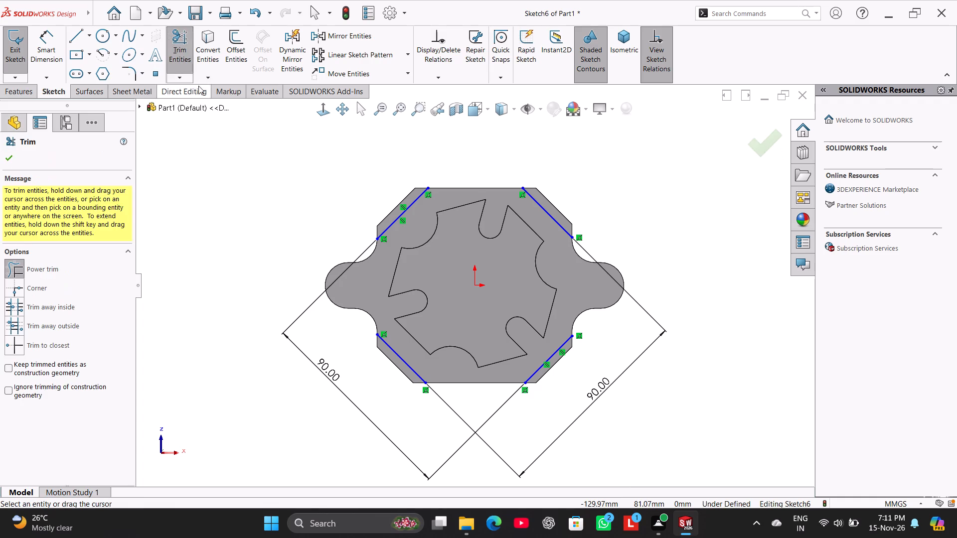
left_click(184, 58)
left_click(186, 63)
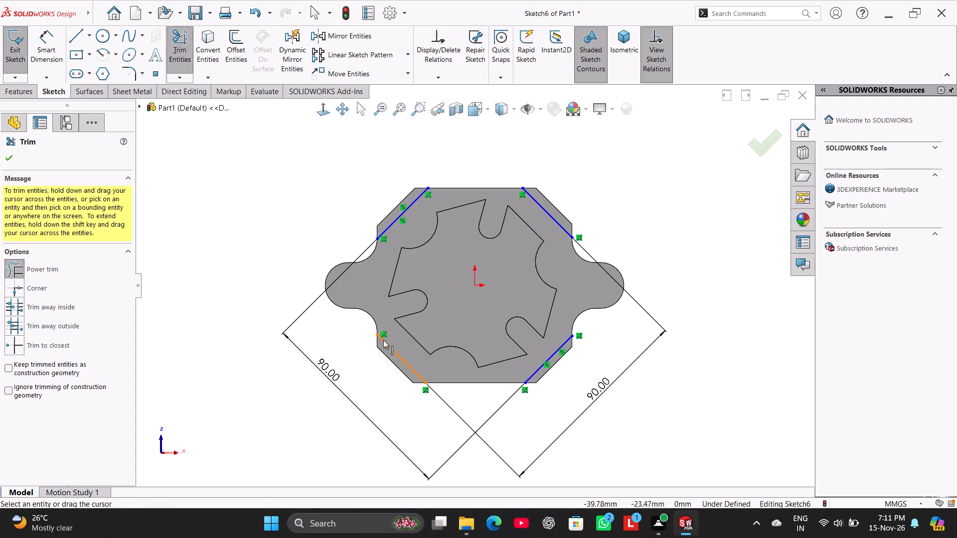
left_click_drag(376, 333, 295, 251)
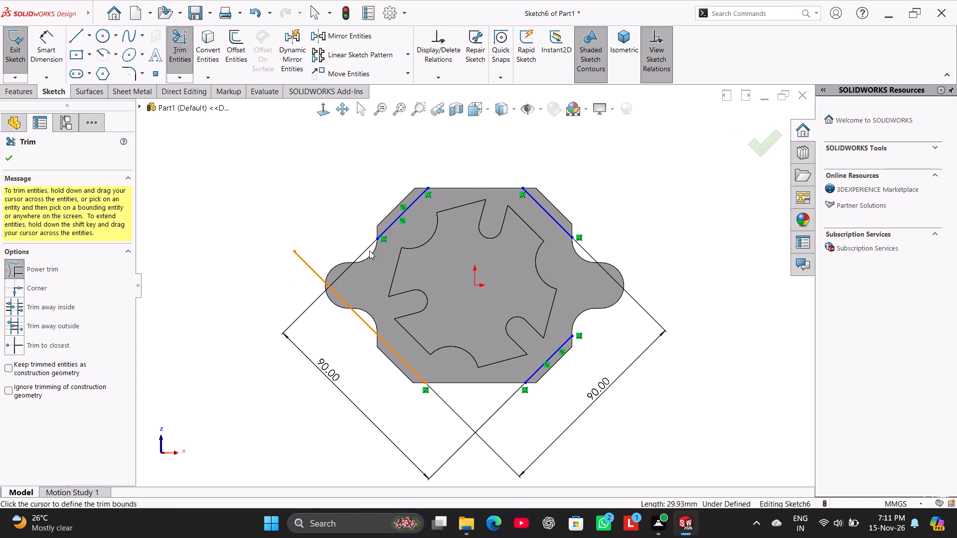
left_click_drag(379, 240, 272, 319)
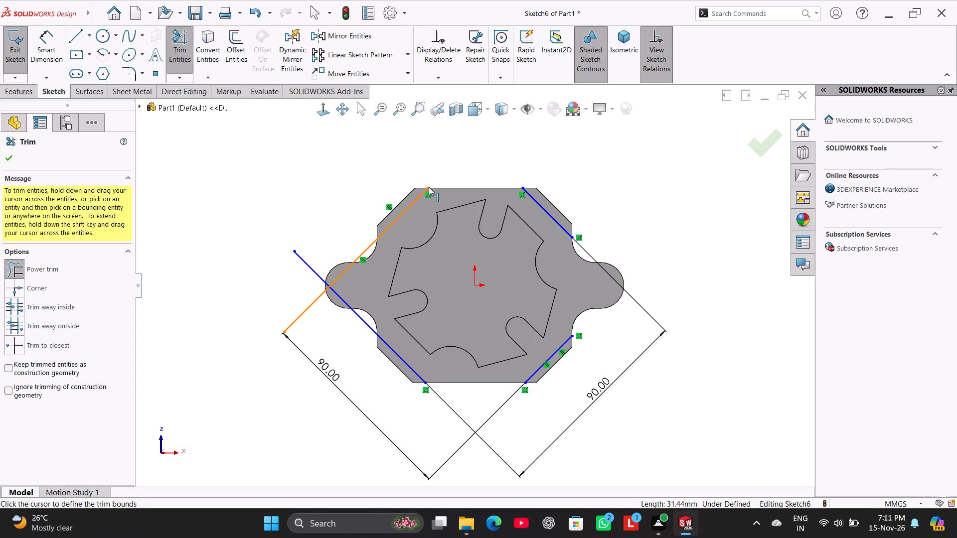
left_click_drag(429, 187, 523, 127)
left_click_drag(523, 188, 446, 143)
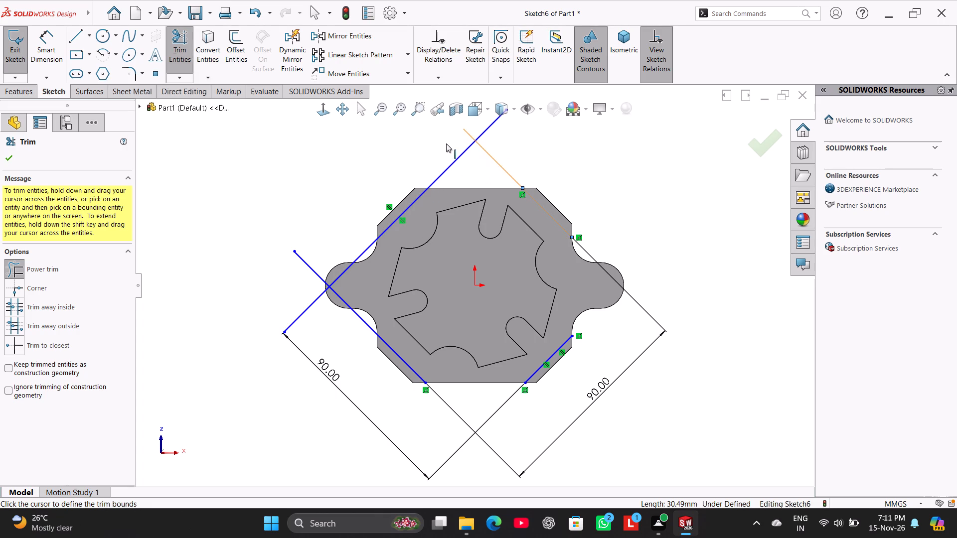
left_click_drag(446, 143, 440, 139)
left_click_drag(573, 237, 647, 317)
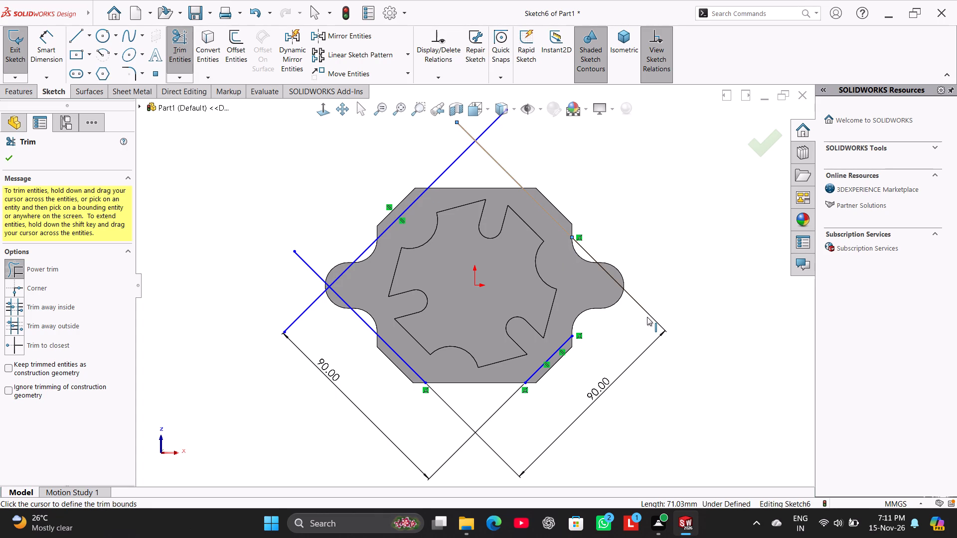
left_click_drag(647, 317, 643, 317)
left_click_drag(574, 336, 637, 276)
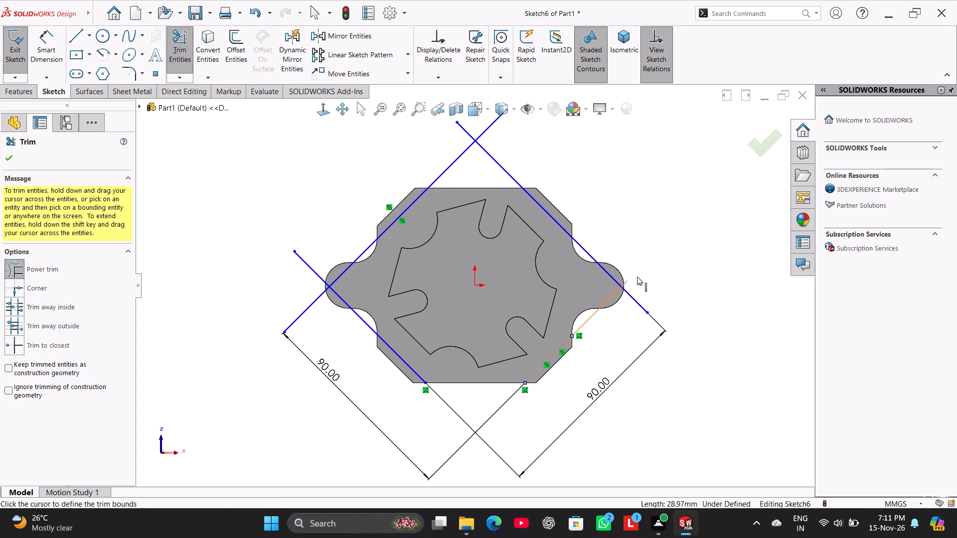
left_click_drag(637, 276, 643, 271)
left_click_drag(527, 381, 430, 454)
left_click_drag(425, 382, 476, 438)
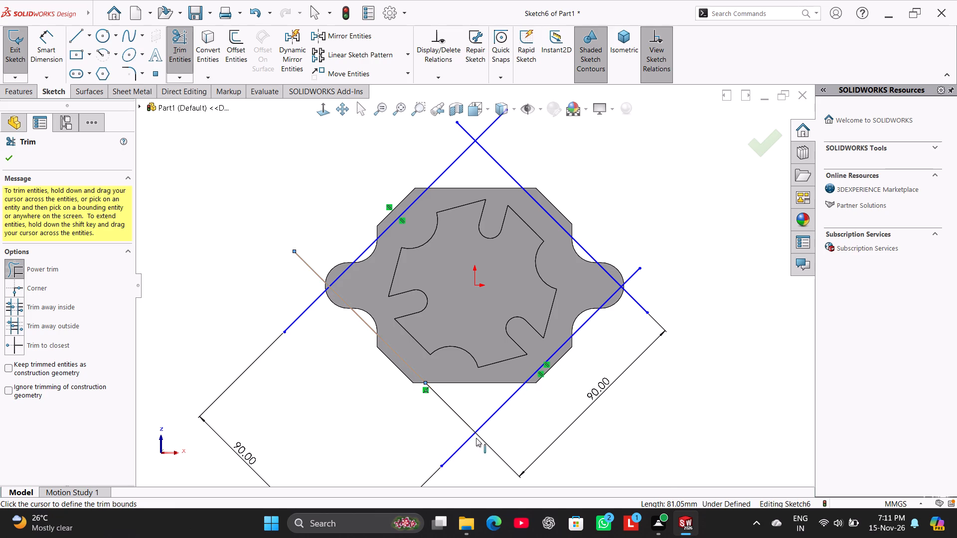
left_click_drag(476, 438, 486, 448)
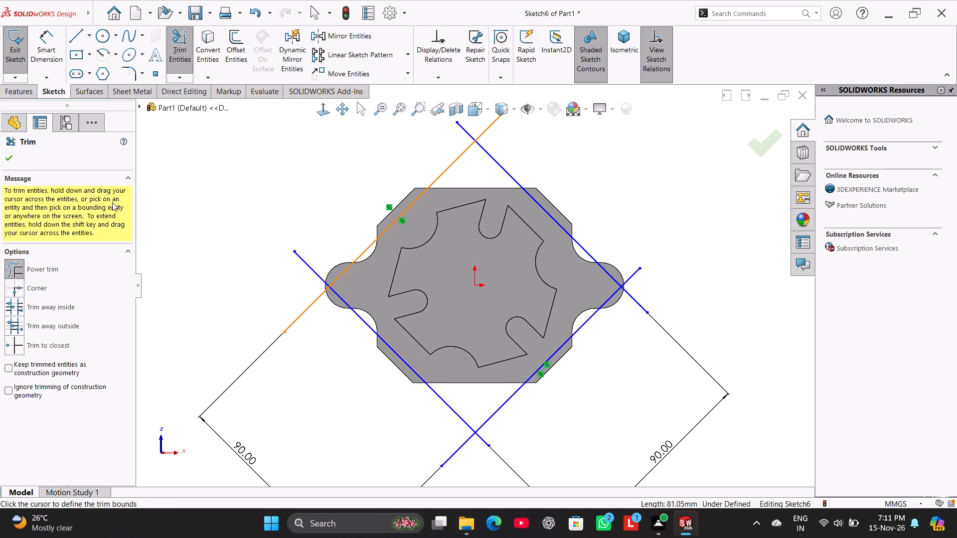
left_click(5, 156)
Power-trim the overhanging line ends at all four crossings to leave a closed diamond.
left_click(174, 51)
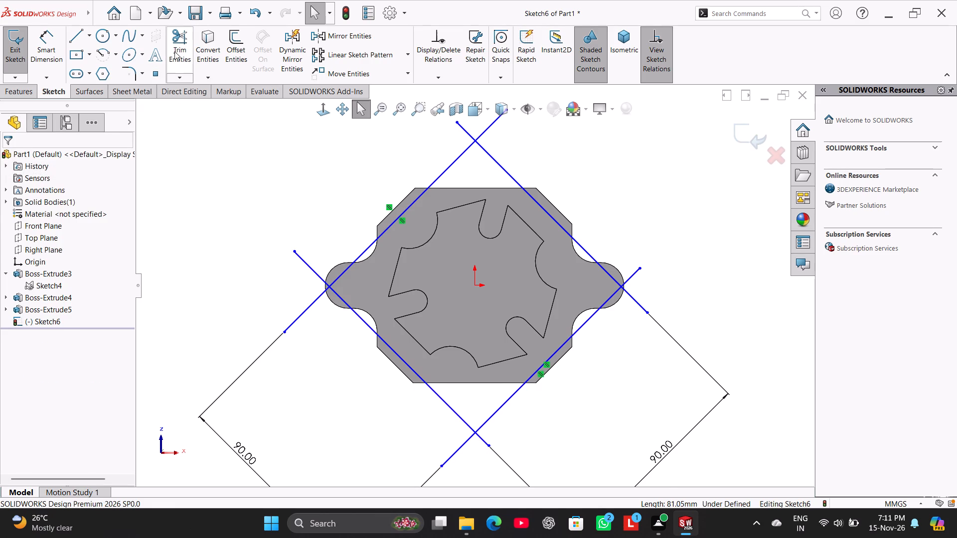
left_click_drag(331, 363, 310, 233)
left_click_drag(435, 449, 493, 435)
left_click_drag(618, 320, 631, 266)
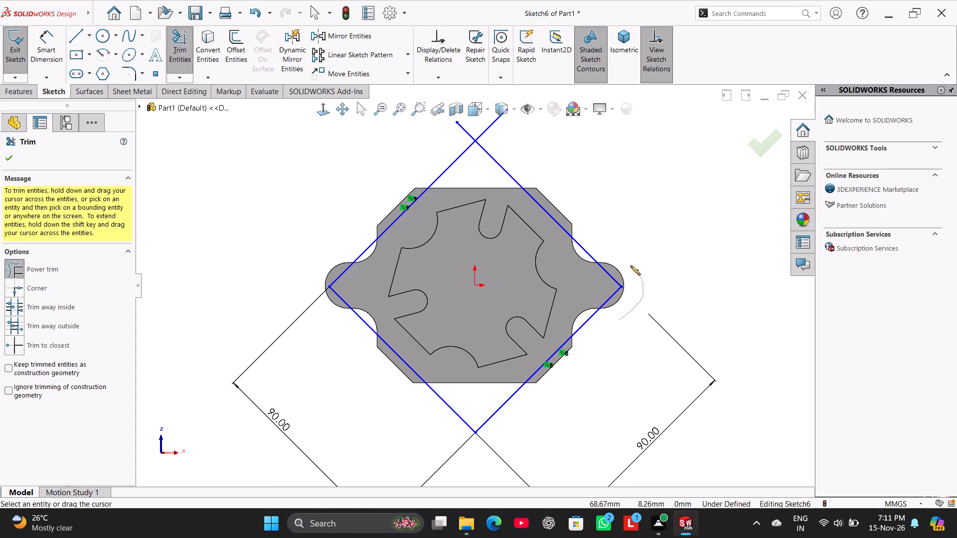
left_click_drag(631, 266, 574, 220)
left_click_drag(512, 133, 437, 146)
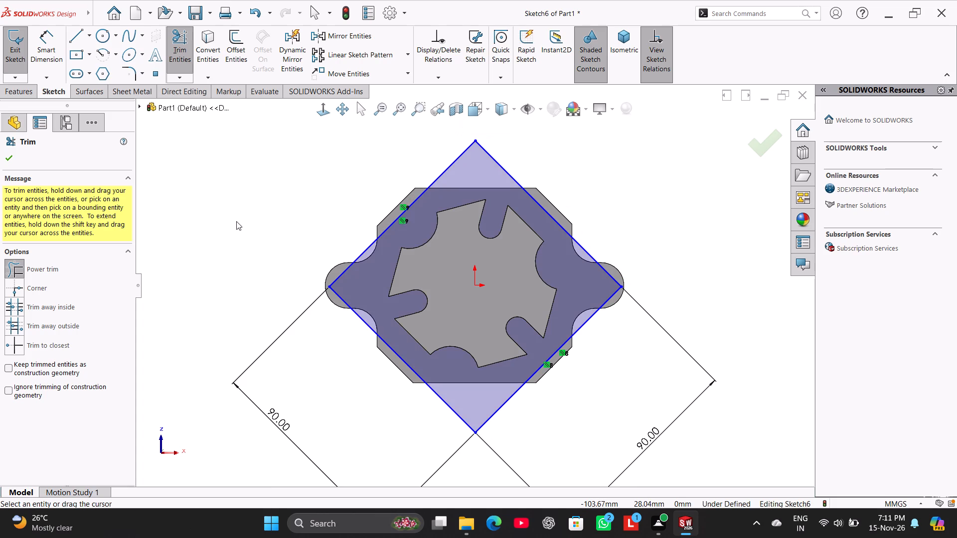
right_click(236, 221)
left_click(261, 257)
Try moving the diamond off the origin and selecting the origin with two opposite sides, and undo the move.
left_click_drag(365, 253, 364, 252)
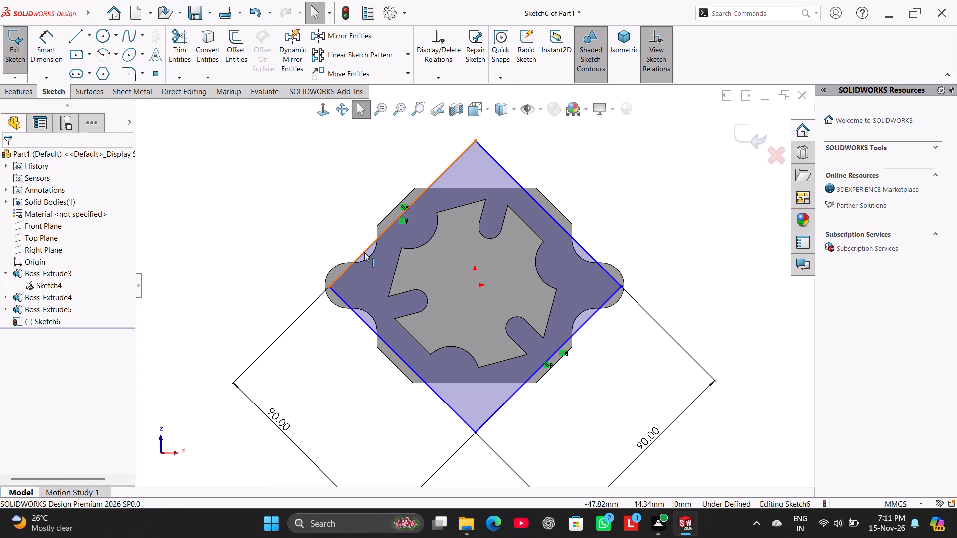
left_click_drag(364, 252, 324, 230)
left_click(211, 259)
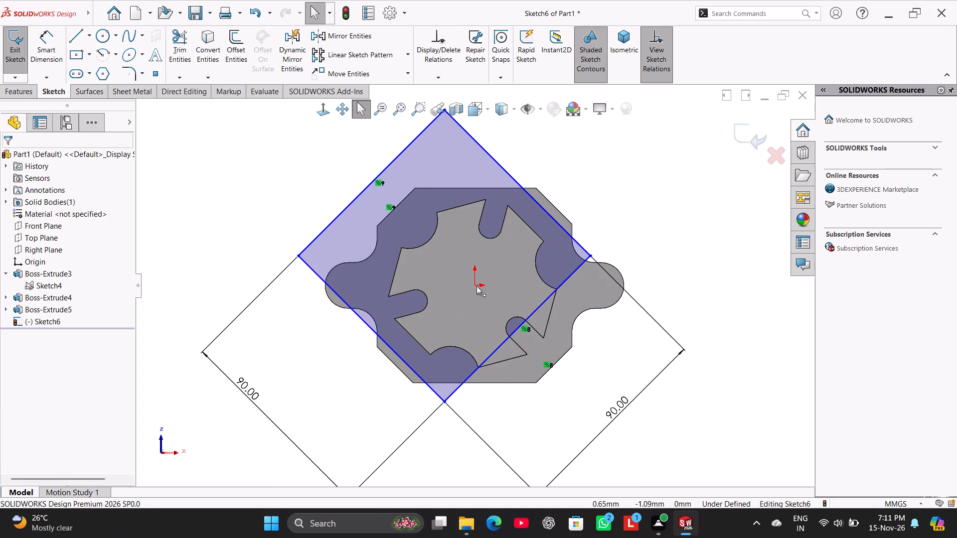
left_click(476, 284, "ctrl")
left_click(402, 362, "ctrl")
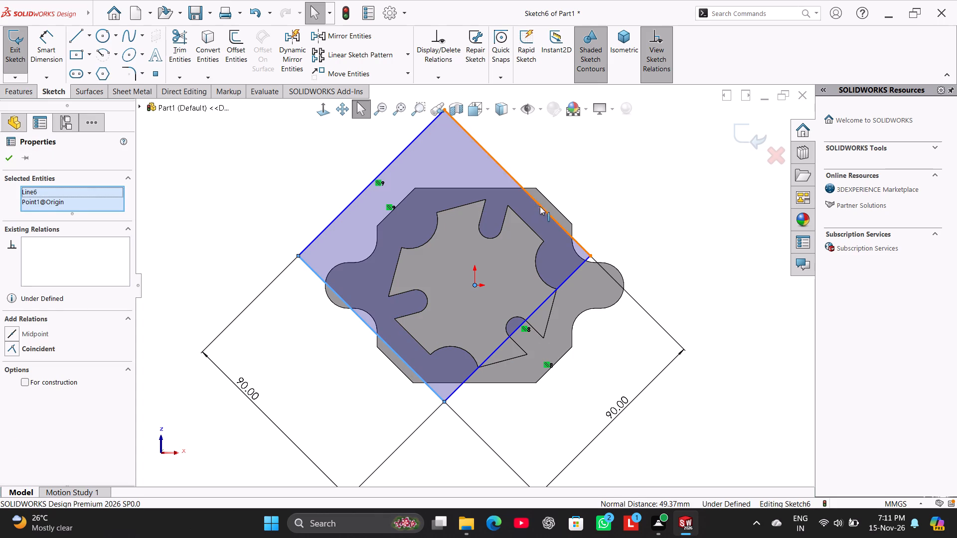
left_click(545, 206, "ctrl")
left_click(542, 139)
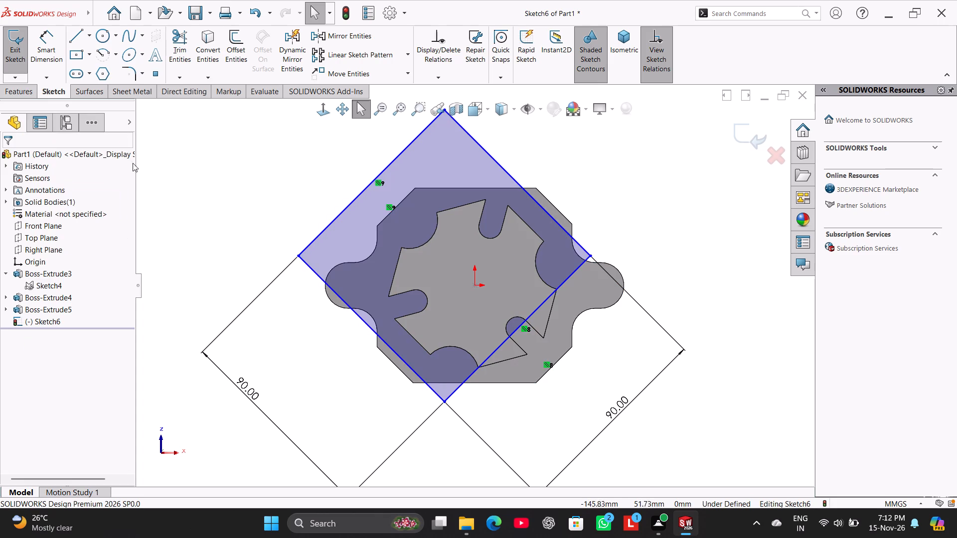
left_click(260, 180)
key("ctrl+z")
Switch to box selection and delete all four diamond lines with their 90 mm dimensions from Sketch6.
left_click_drag(670, 151, 554, 273)
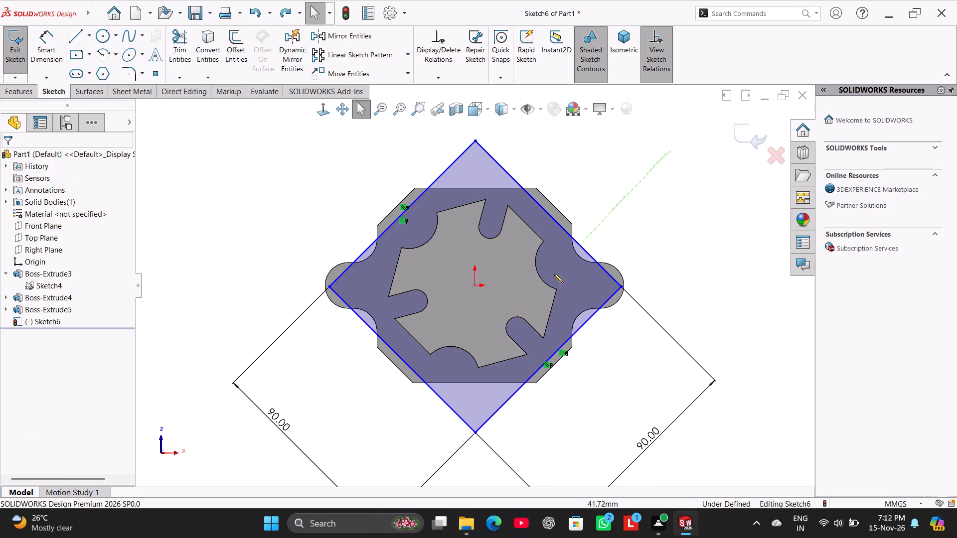
left_click_drag(554, 273, 454, 372)
right_click(644, 134)
left_click(674, 145)
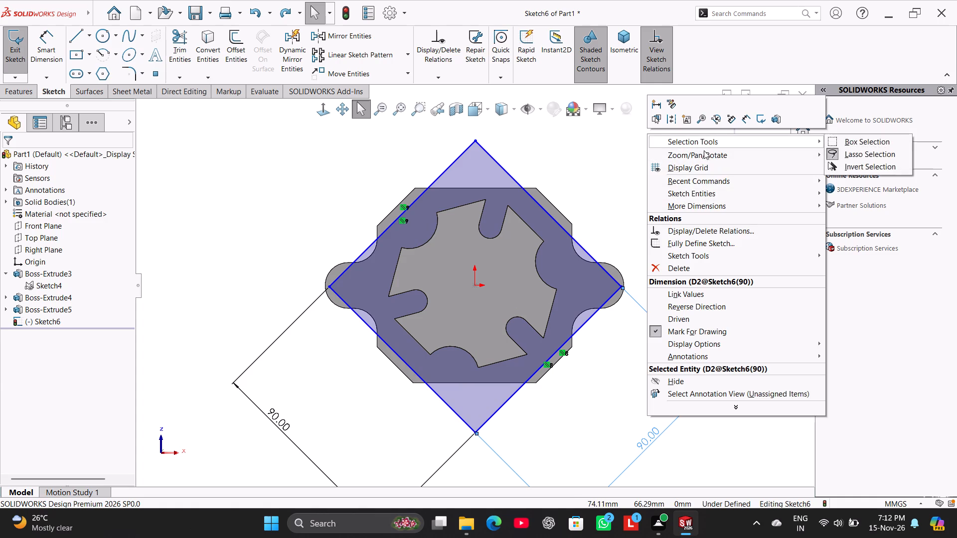
left_click(836, 141)
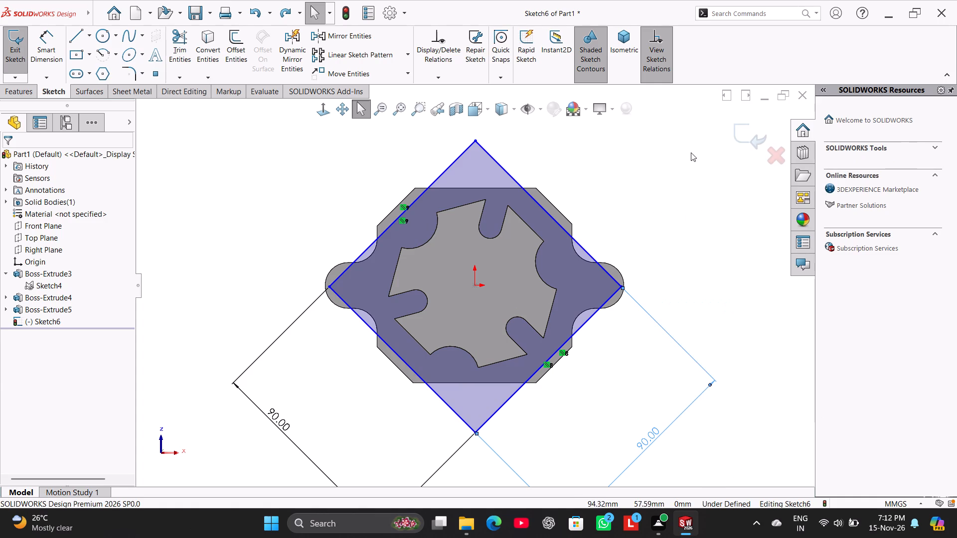
left_click(691, 151)
left_click_drag(690, 146, 273, 466)
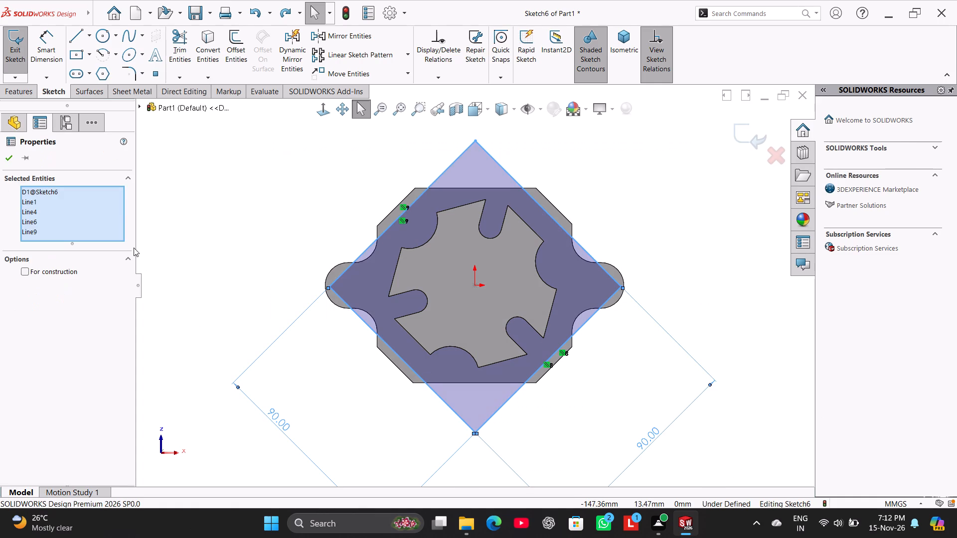
right_click(205, 262)
left_click(259, 398)
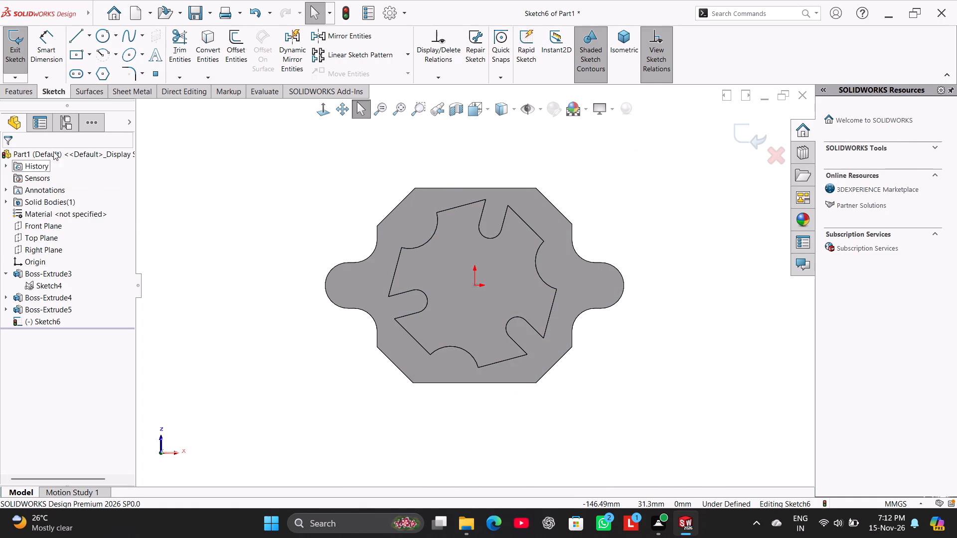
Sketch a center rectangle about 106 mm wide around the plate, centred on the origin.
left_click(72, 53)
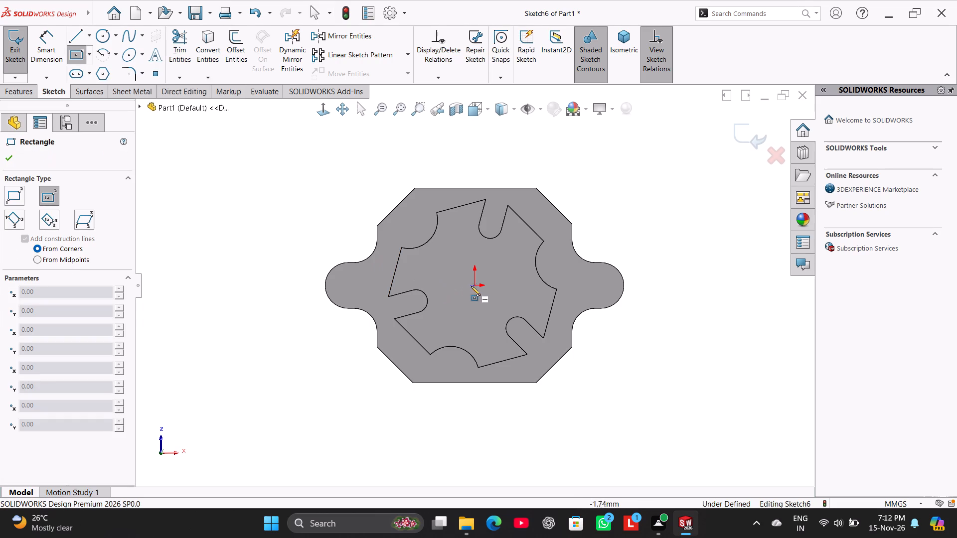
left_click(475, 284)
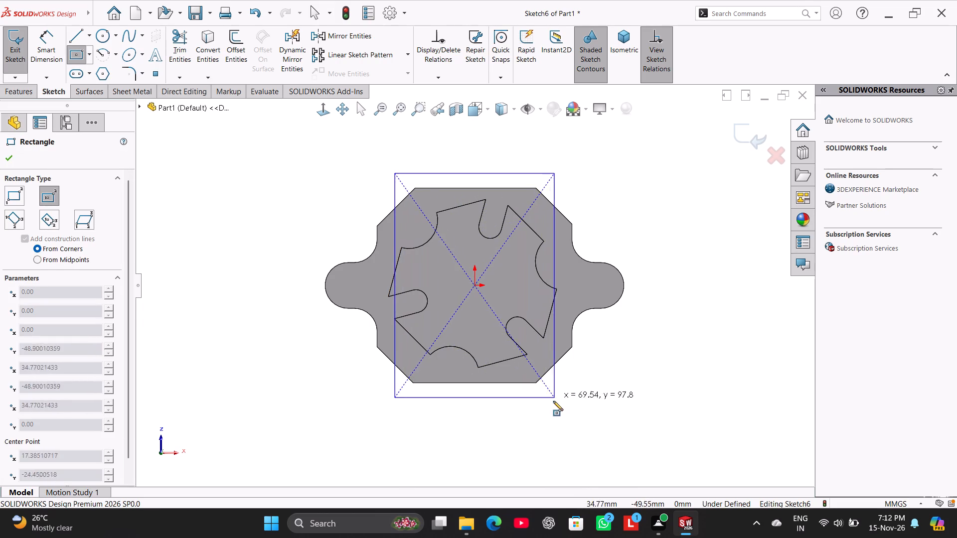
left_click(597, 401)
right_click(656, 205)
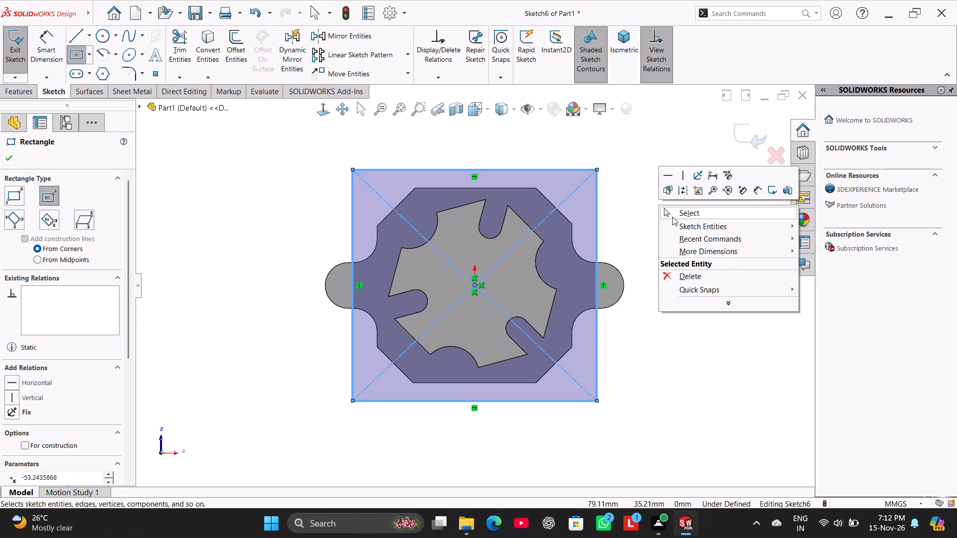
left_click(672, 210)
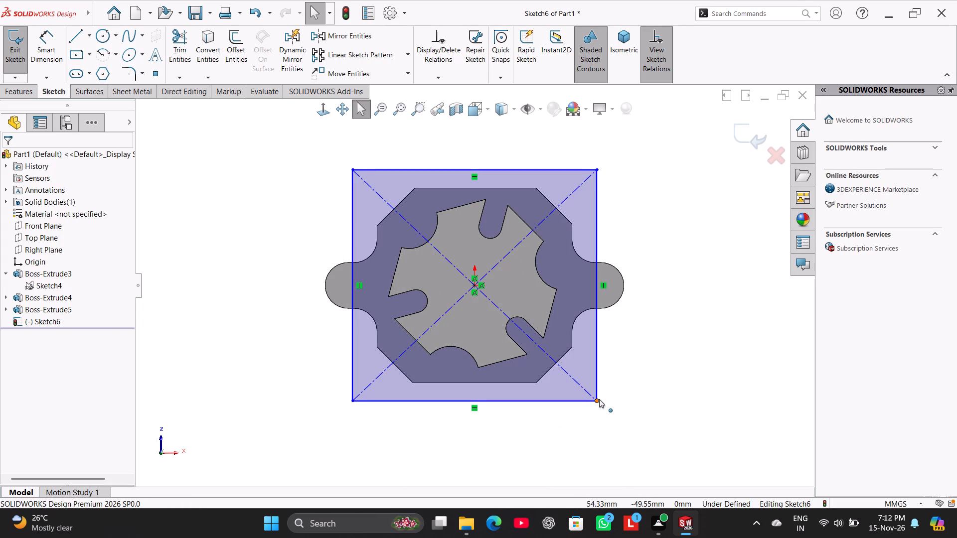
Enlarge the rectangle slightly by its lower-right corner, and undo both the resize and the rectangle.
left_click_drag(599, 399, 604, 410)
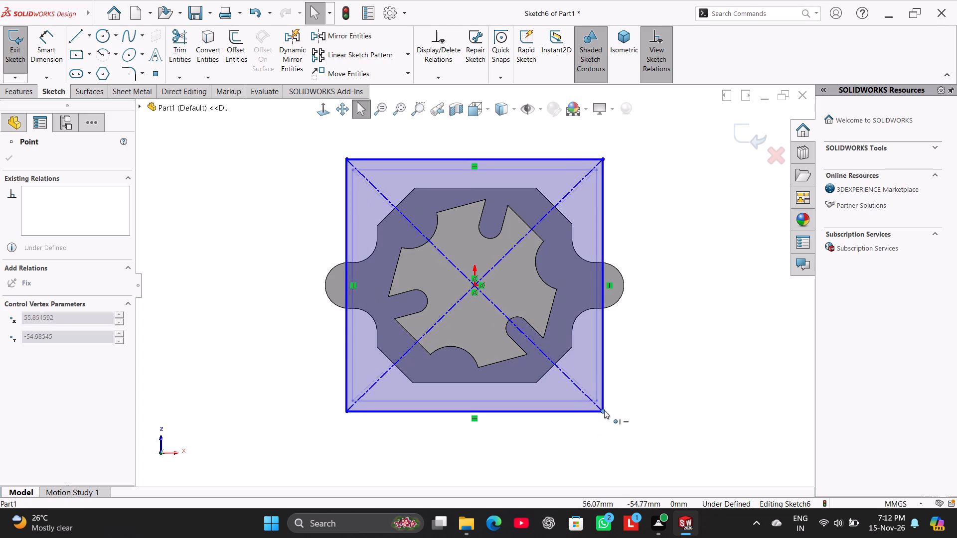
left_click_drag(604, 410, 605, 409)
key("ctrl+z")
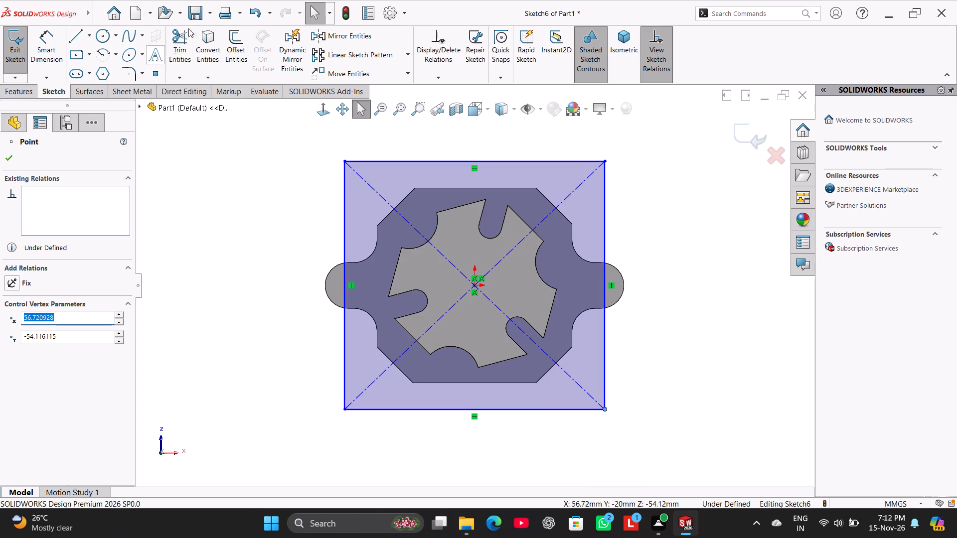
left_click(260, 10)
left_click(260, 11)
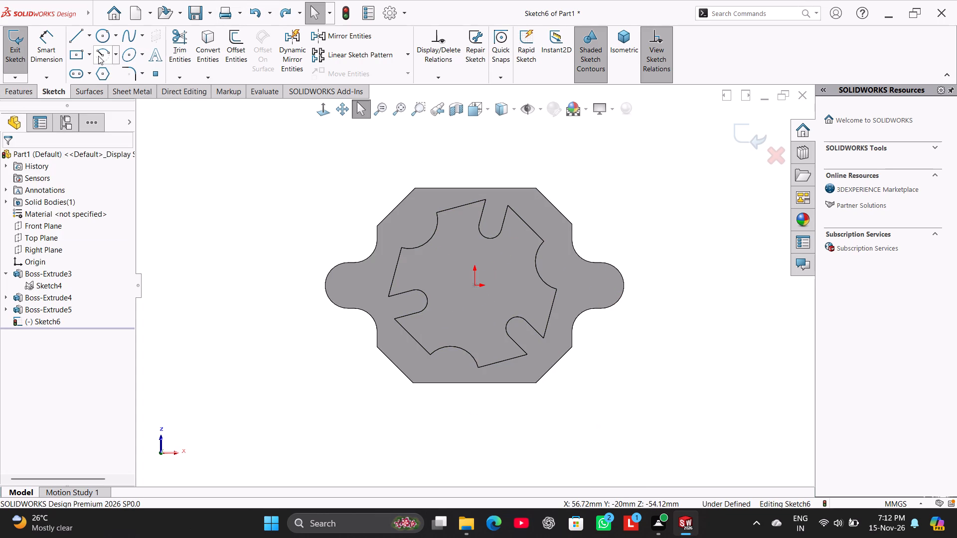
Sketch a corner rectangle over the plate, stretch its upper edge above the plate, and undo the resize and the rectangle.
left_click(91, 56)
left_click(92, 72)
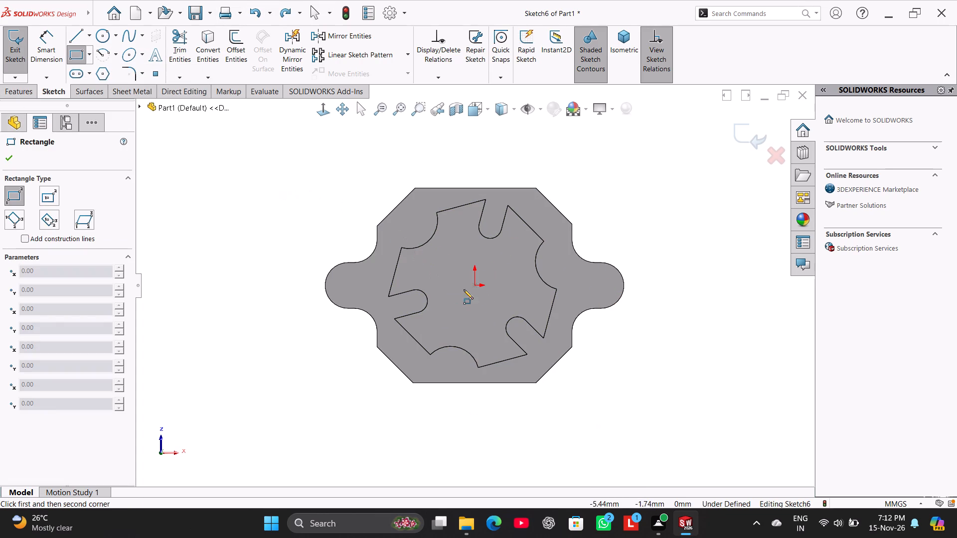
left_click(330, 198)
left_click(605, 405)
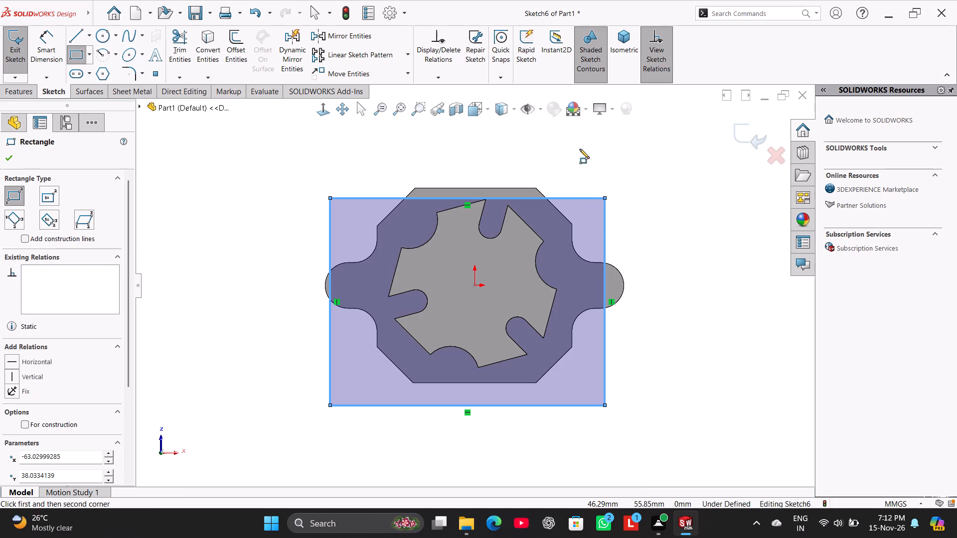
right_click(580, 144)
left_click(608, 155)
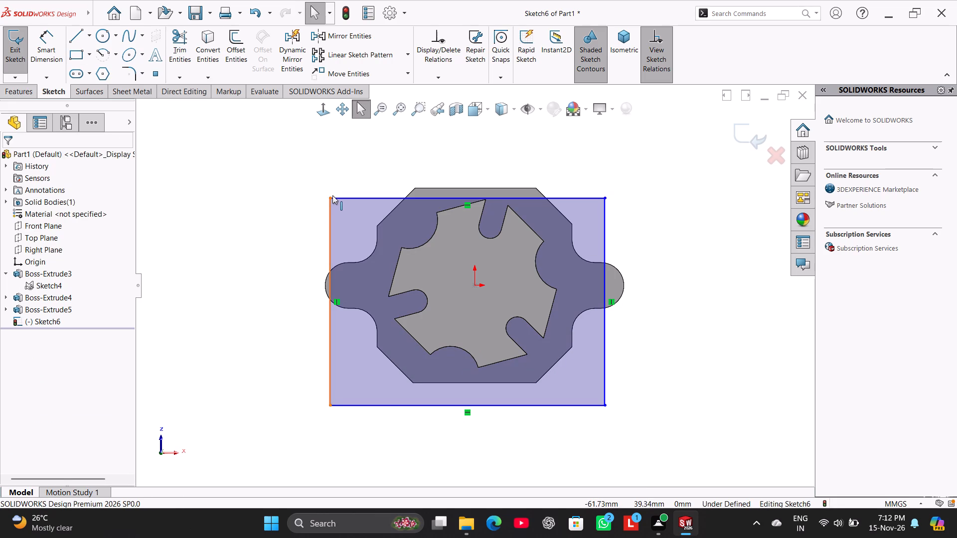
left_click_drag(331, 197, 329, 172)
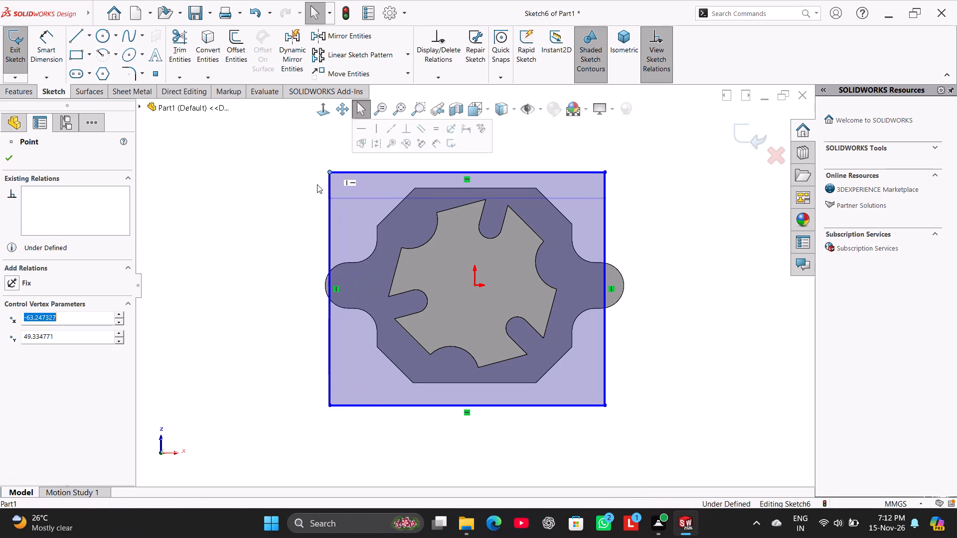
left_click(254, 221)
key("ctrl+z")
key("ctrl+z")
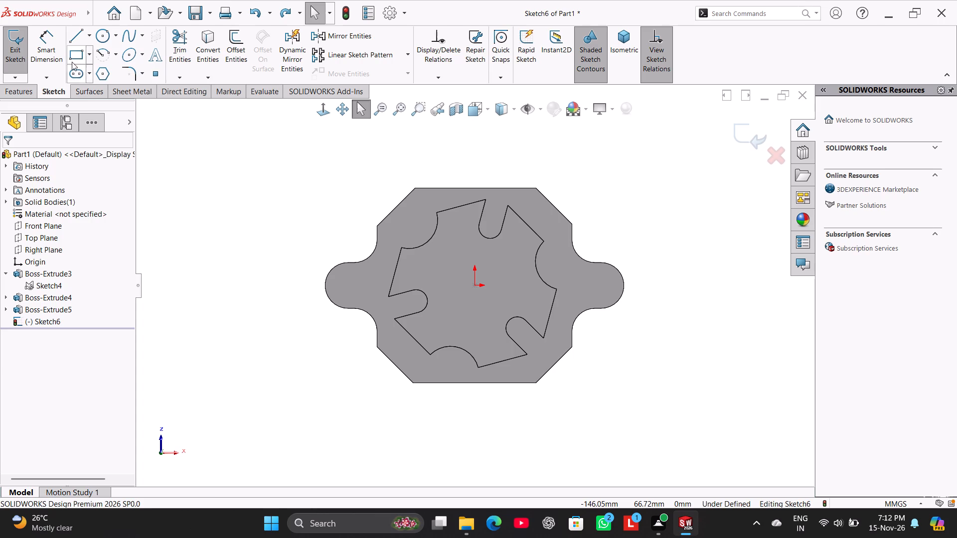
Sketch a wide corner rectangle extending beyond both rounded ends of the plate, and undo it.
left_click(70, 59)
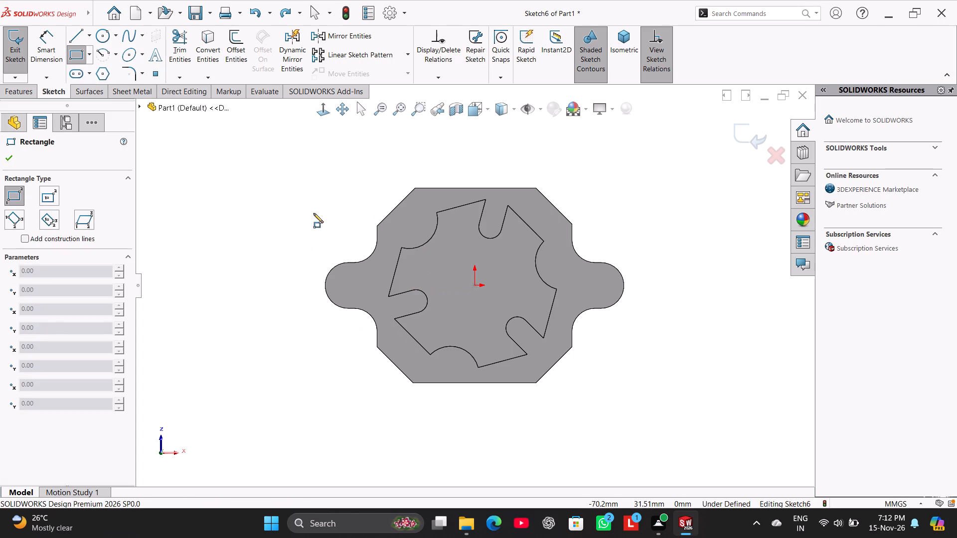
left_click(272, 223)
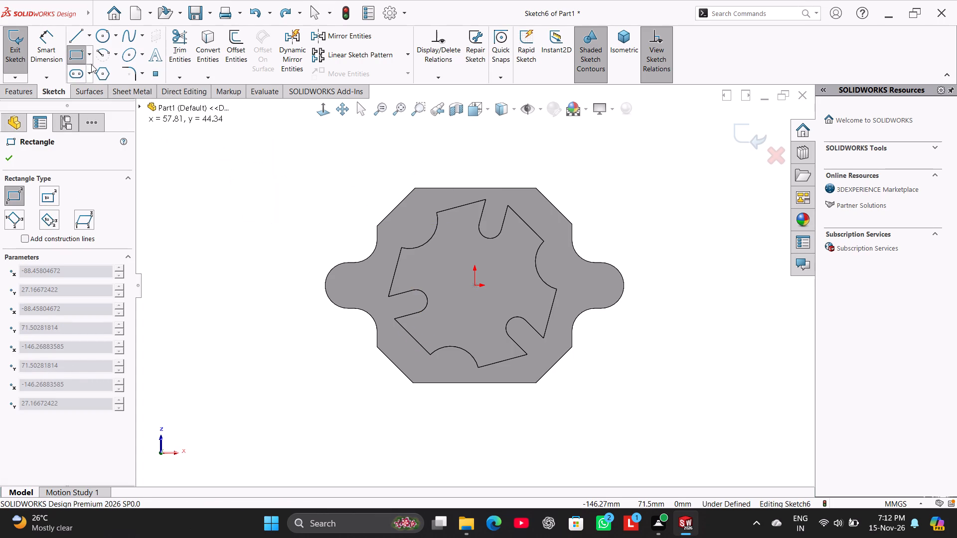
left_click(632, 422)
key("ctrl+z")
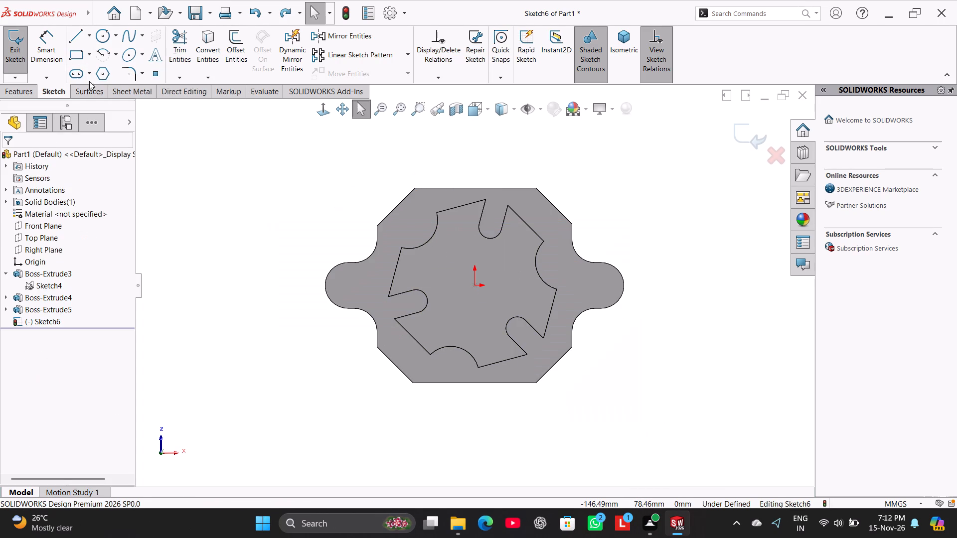
Sketch a closed four-line diamond around the plate, with its lower-left side about 107 mm long.
left_click(71, 36)
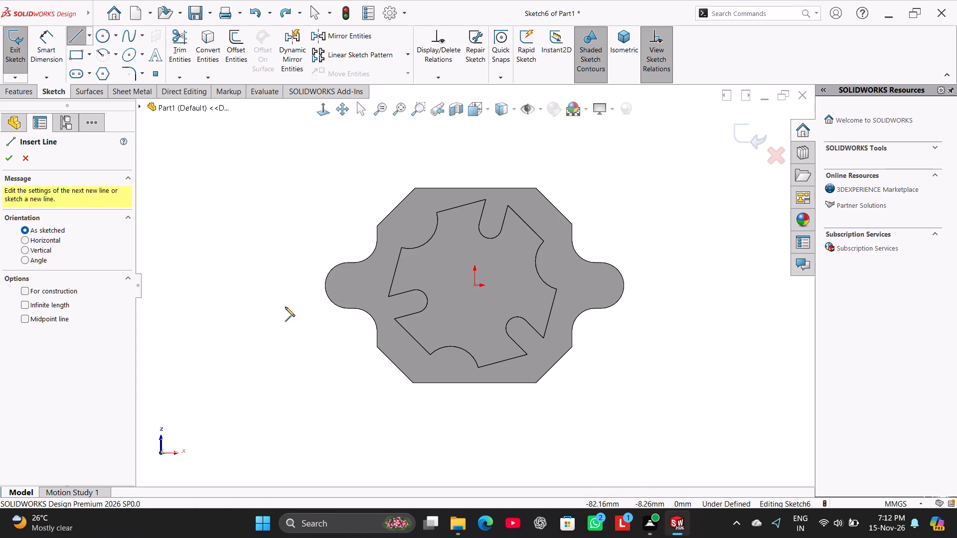
left_click(282, 311)
left_click(497, 137)
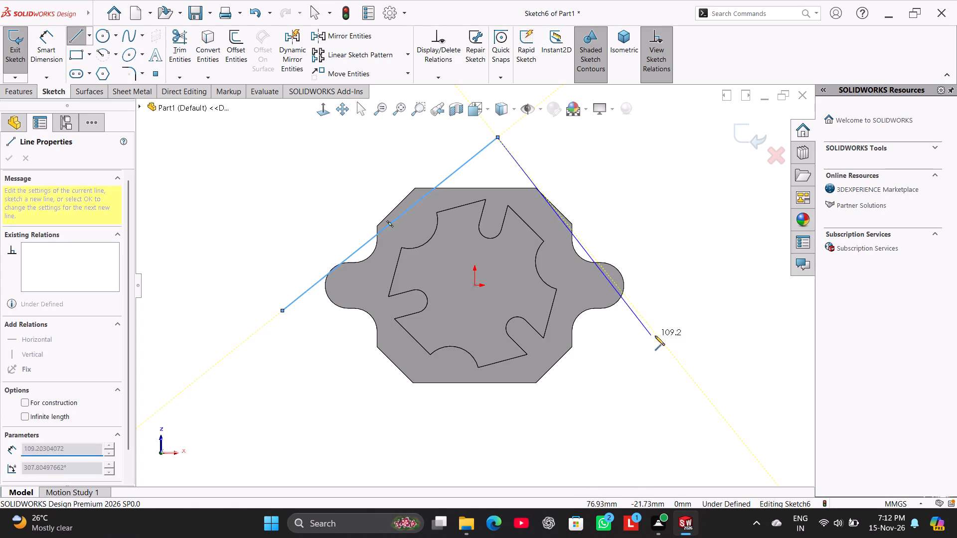
left_click(670, 334)
left_click(465, 475)
left_click(285, 311)
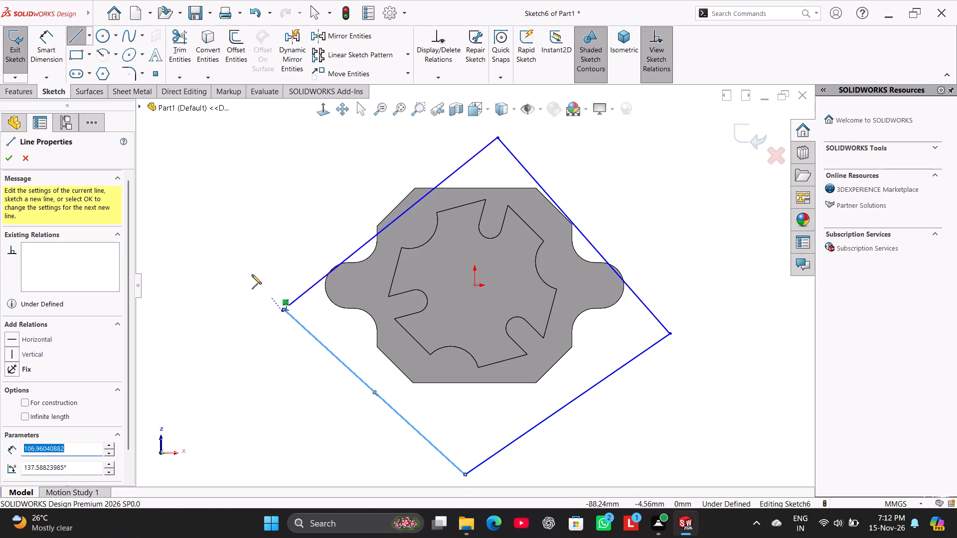
right_click(232, 246)
left_click(256, 252)
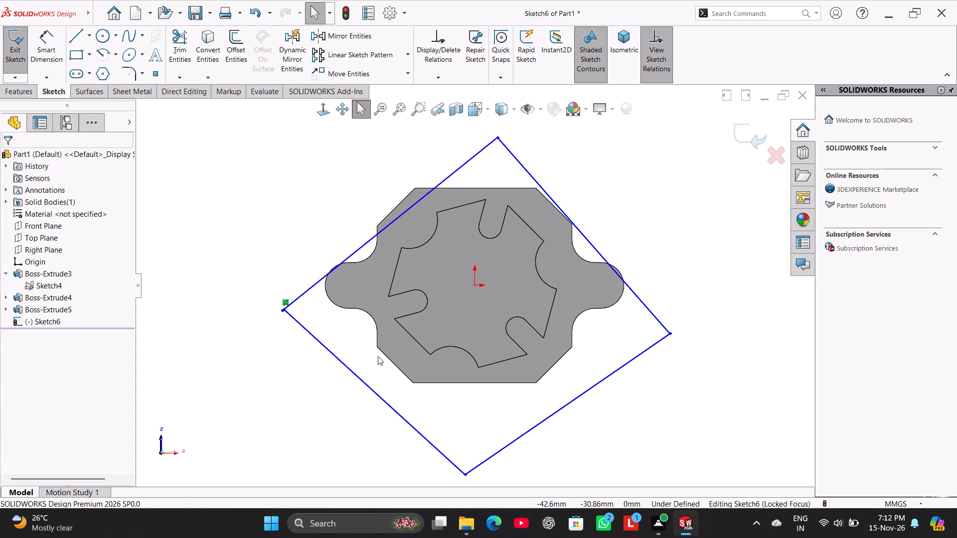
Draw a construction centerline across the diamond from its left corner to near its right corner.
left_click(89, 37)
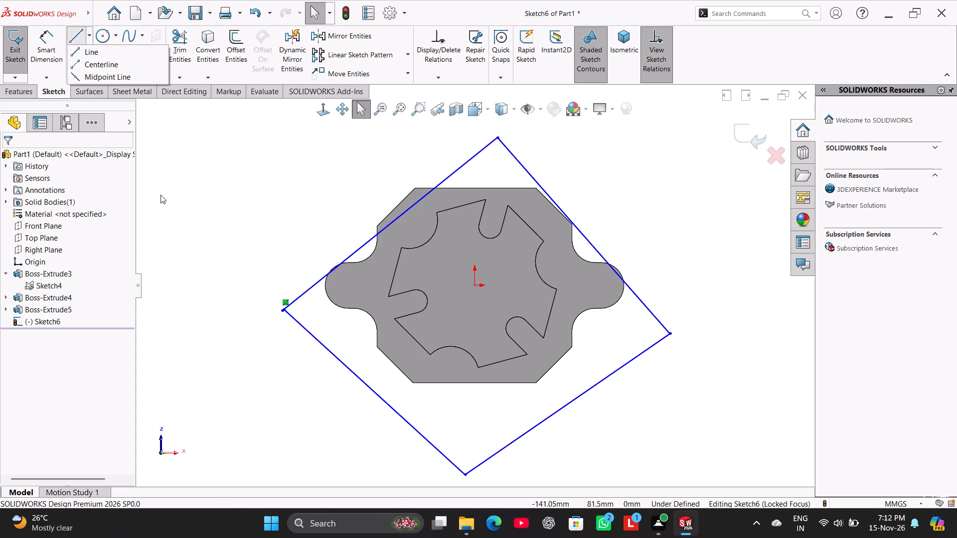
left_click(102, 62)
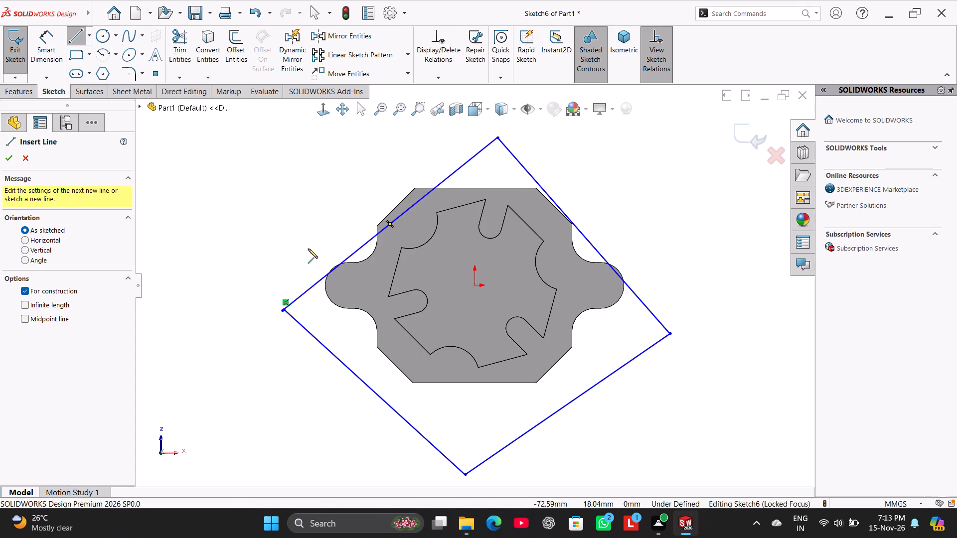
scroll(319, 305, "down", 6)
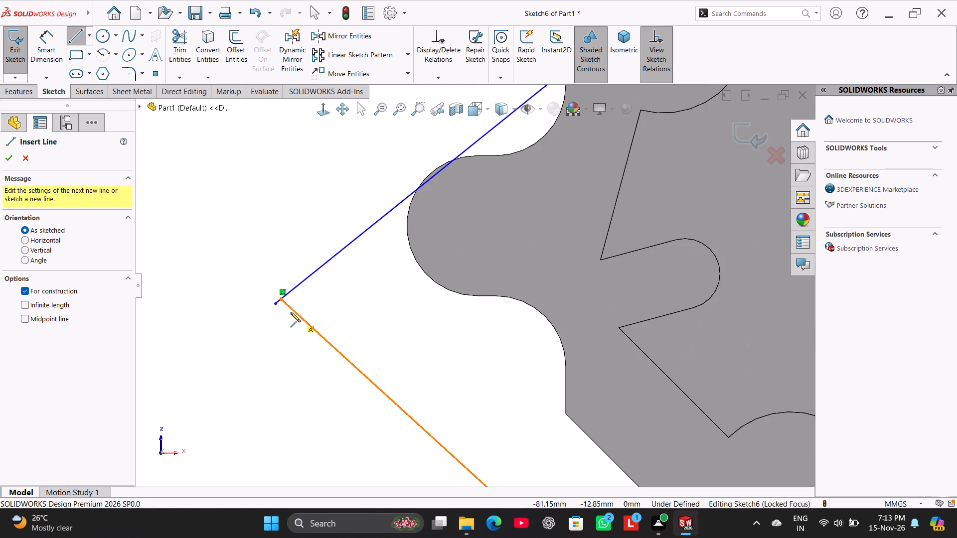
left_click(284, 298)
scroll(462, 340, "up", 10)
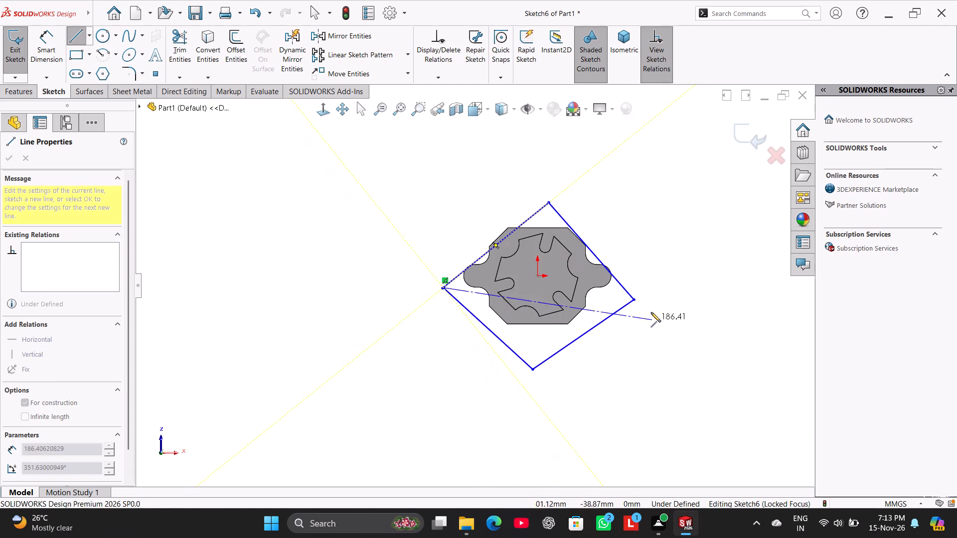
left_click(630, 300)
right_click(644, 334)
left_click(655, 342)
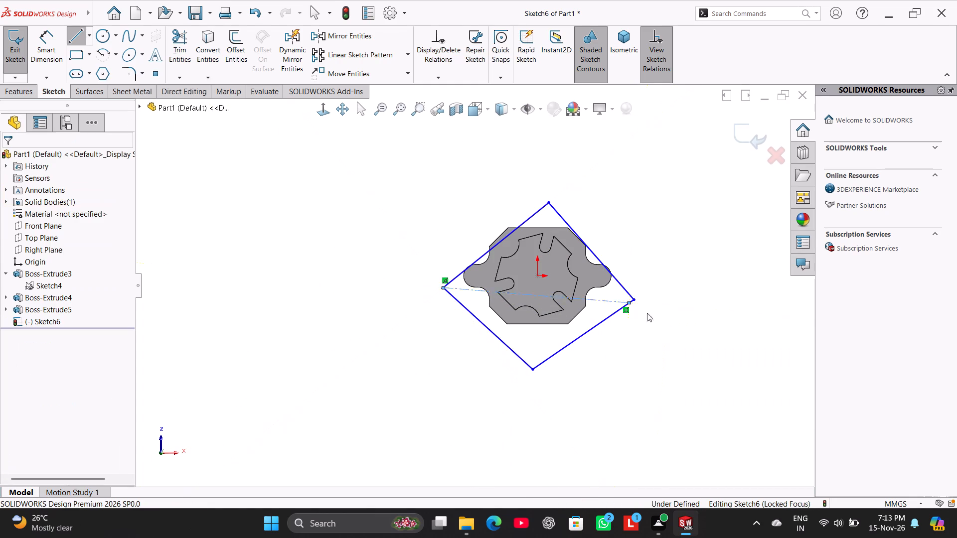
Make the centerline's right endpoint coincident with the diamond's right corner point.
scroll(644, 304, "down", 4)
left_click(569, 296, "ctrl")
left_click(580, 291, "ctrl")
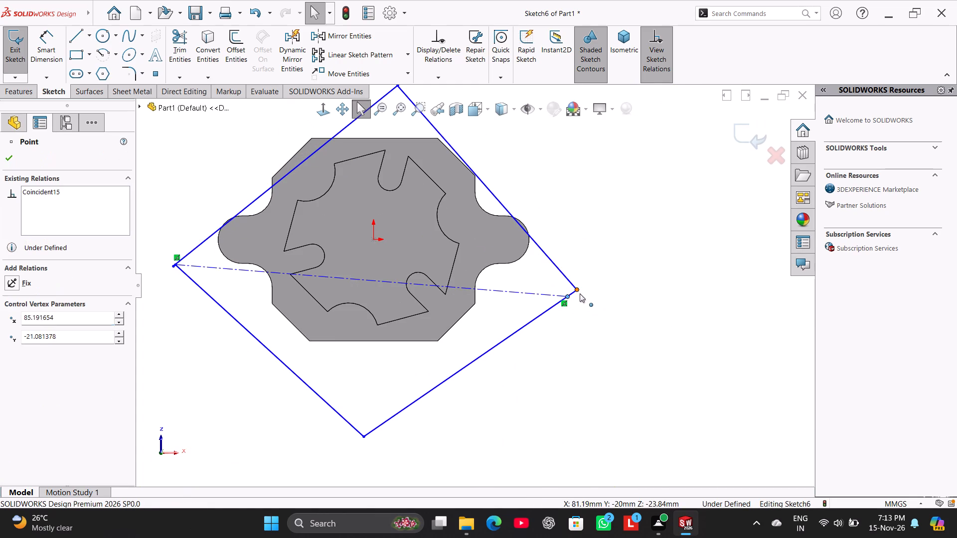
left_click(33, 365)
left_click(158, 377)
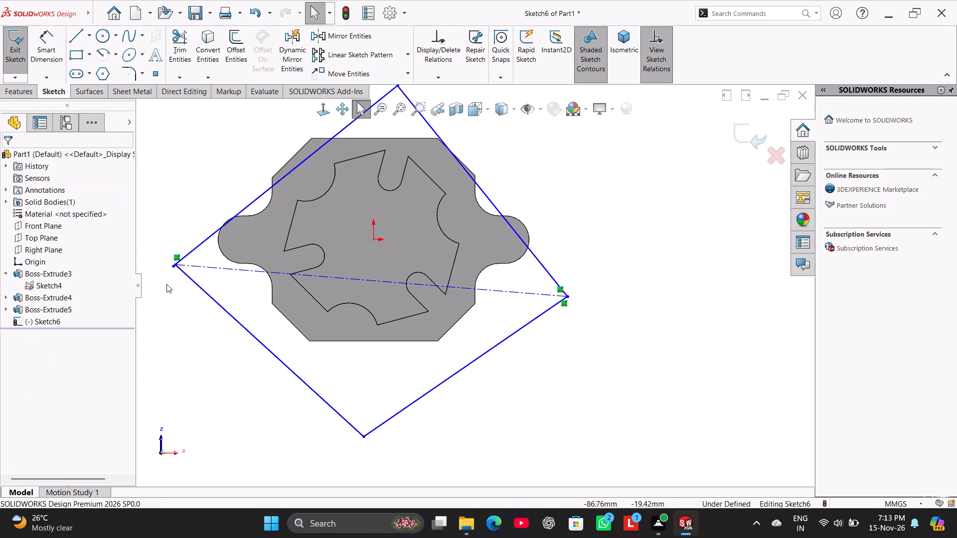
Trim the short line overhang at the diamond's left corner so the outline closes.
scroll(182, 260, "down", 5)
left_click(182, 41)
scroll(270, 293, "down", 4)
left_click_drag(326, 301, 297, 268)
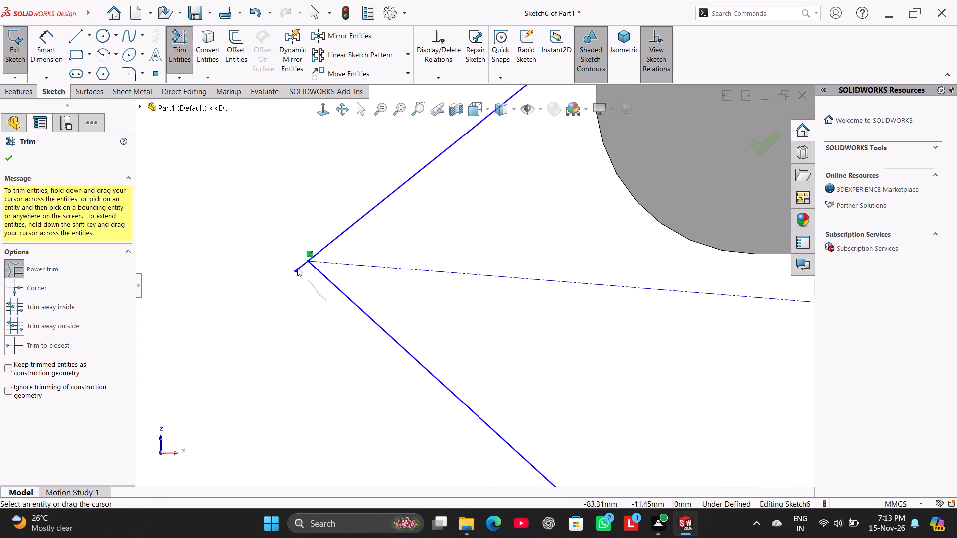
left_click_drag(297, 268, 279, 252)
scroll(352, 299, "up", 11)
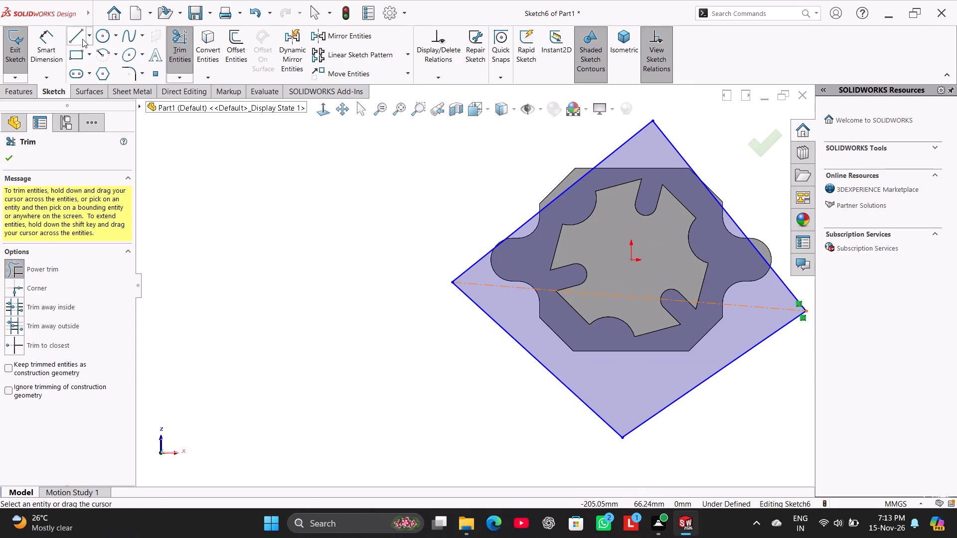
Draw a second construction centerline from the diamond's bottom corner to its top corner.
left_click(89, 39)
left_click(97, 62)
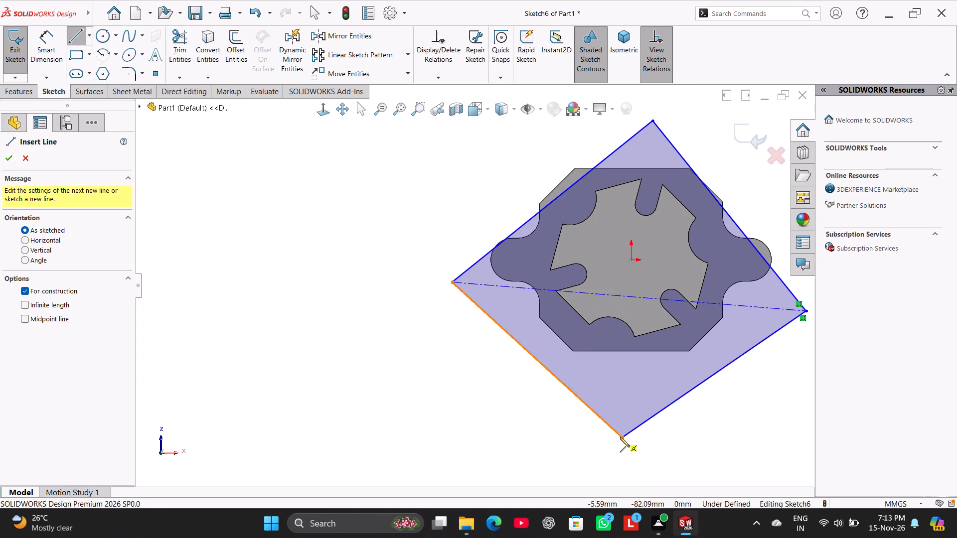
left_click(621, 439)
left_click(654, 124)
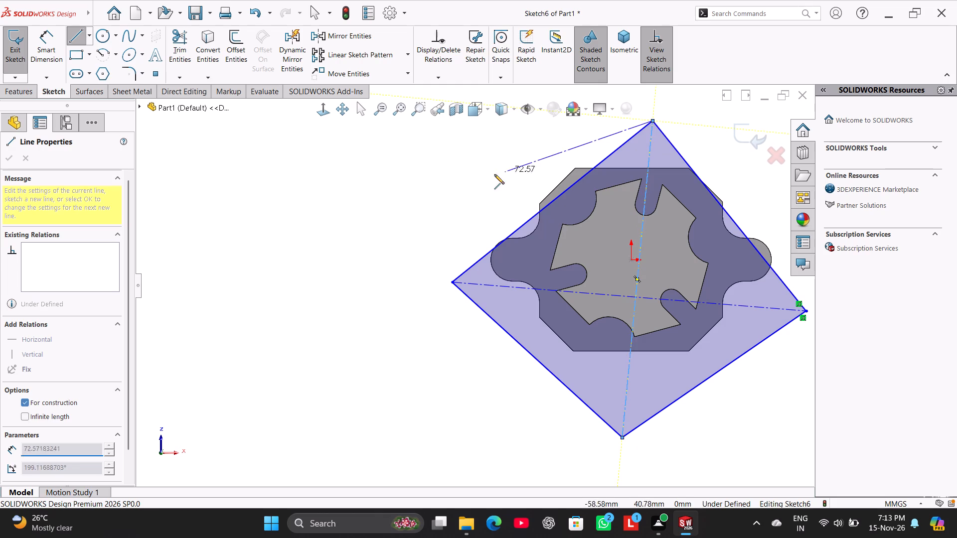
right_click(494, 174)
left_click(515, 179)
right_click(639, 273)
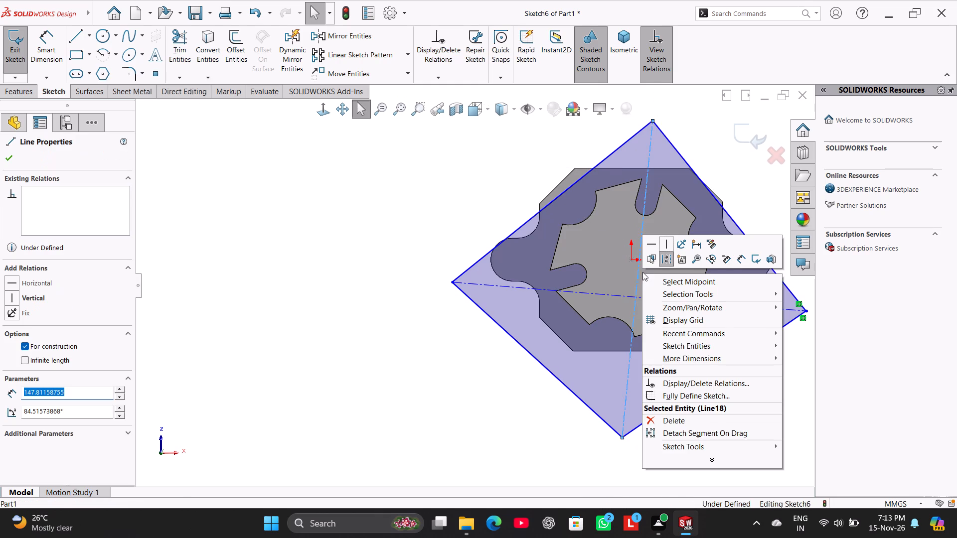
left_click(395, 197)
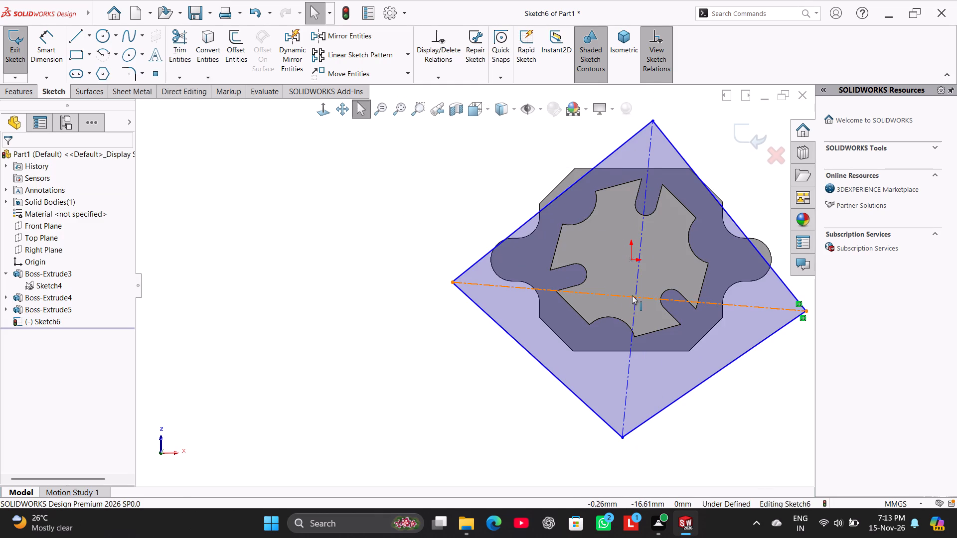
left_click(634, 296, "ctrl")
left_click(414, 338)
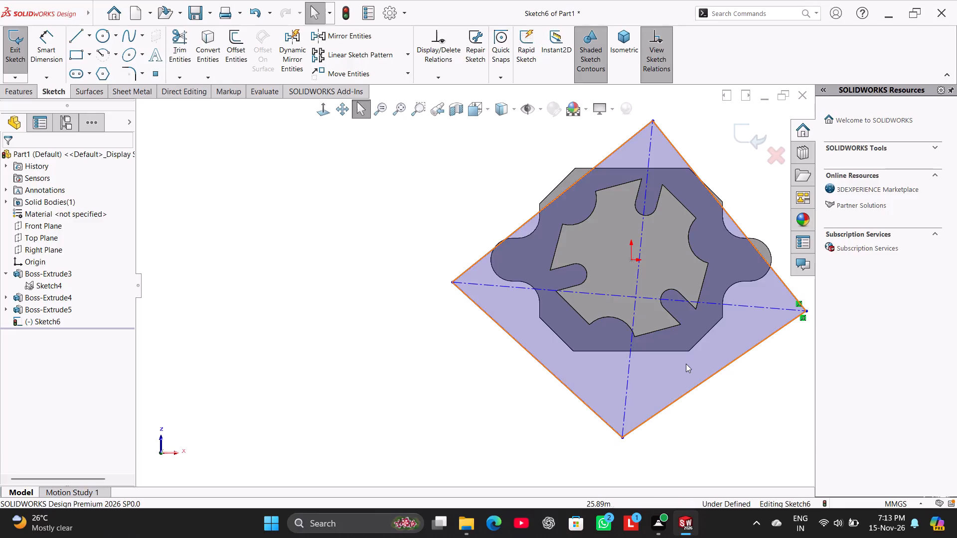
Make the diamond's upper-left and lower-right sides parallel to the plate's adjacent chamfered edges.
left_click(564, 181, "ctrl")
left_click(569, 190, "ctrl")
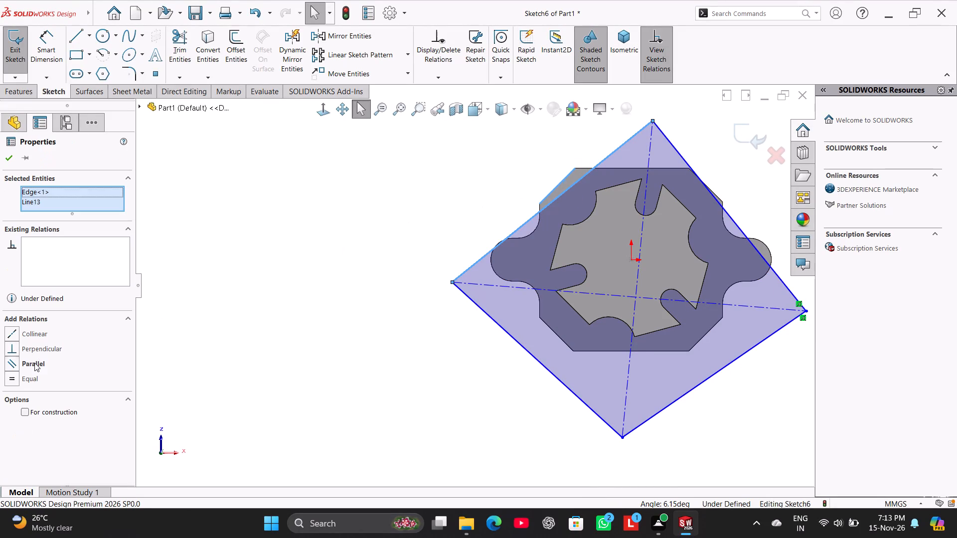
left_click(34, 363)
left_click(225, 353)
left_click(716, 352, "ctrl")
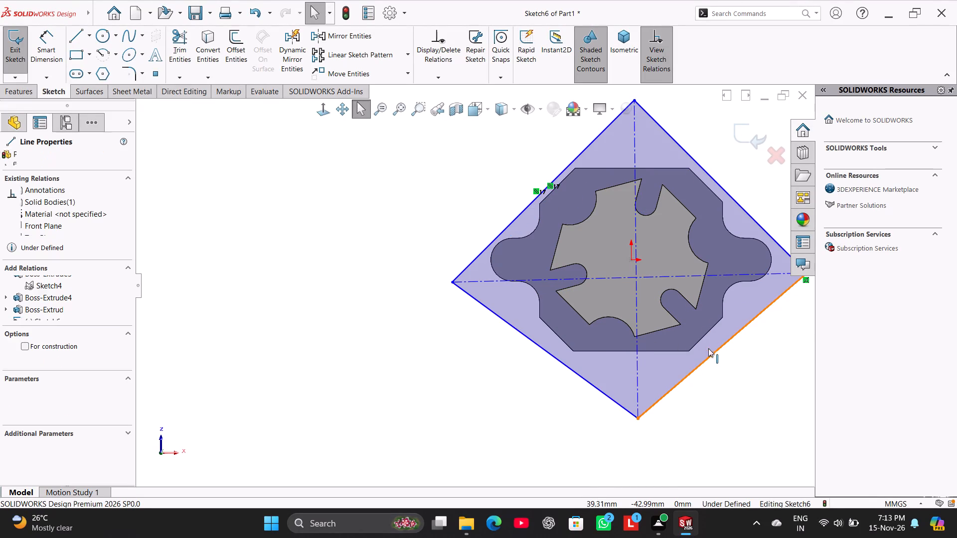
left_click(699, 337, "ctrl")
left_click(702, 340, "ctrl")
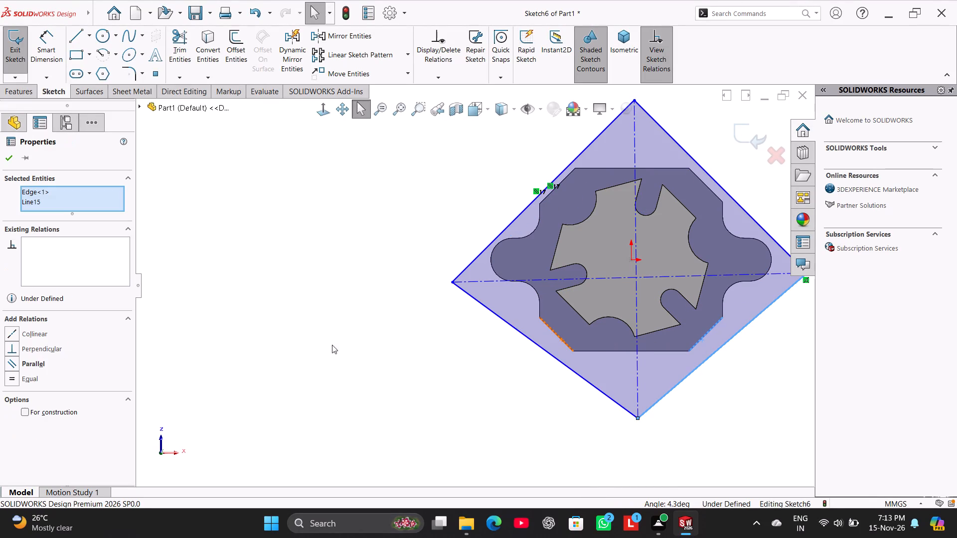
left_click(29, 364)
left_click(243, 358)
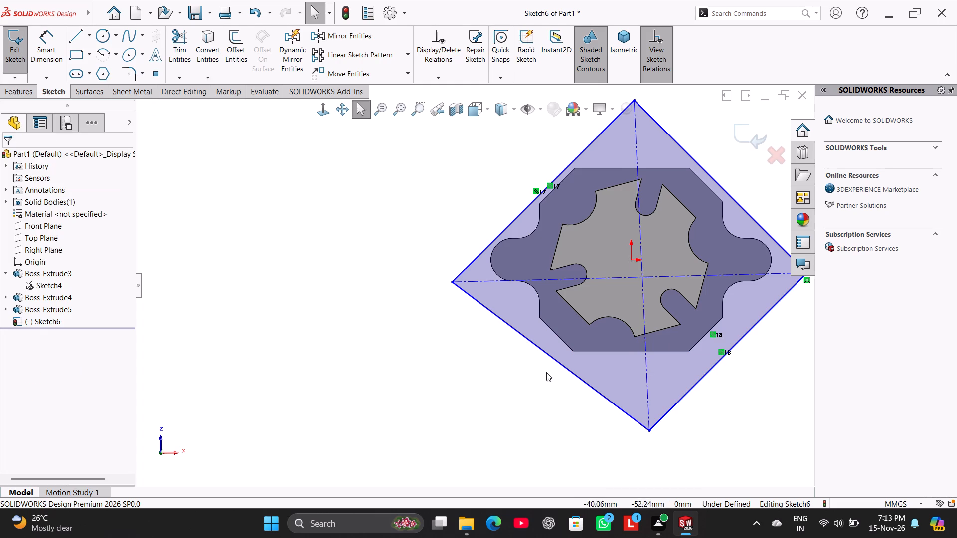
Make the diamond's lower-left and upper-right sides parallel to the plate's adjacent chamfered edges.
left_click(567, 372, "ctrl")
left_click(559, 338, "ctrl")
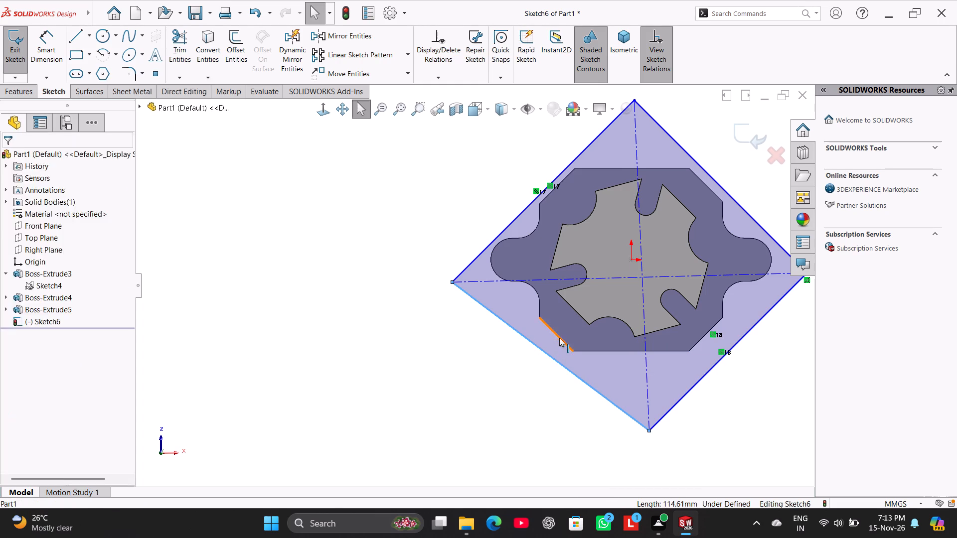
left_click(28, 365)
left_click(231, 364)
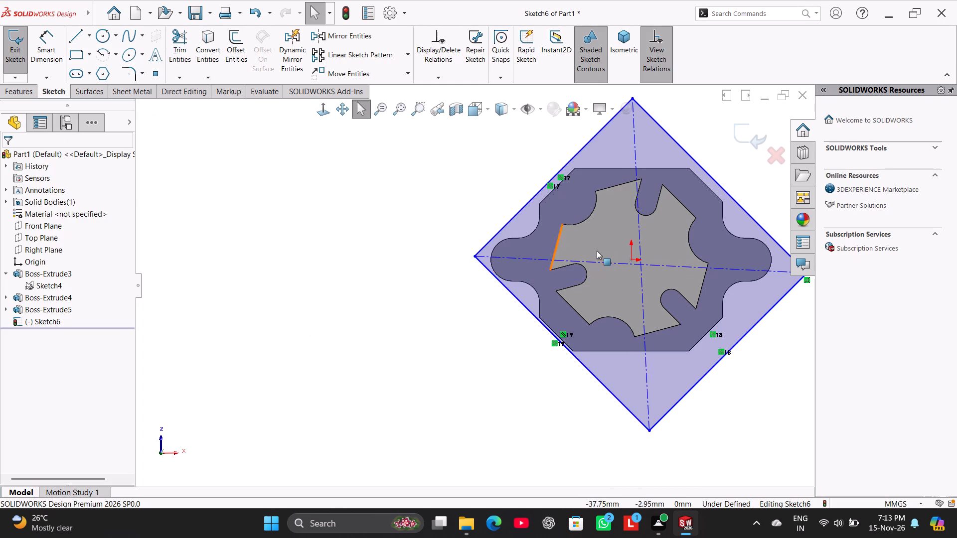
left_click(701, 182, "ctrl")
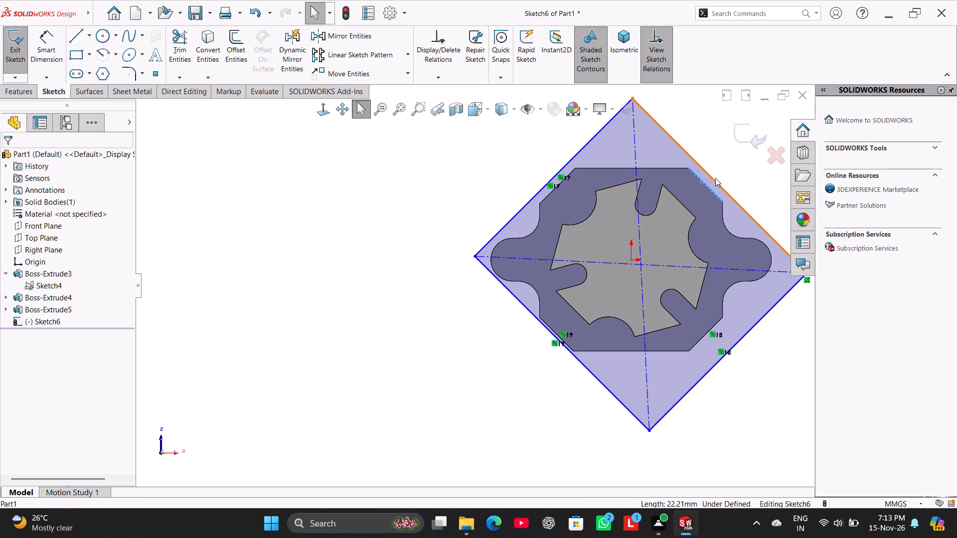
left_click(712, 179, "ctrl")
left_click(21, 365)
left_click(191, 358)
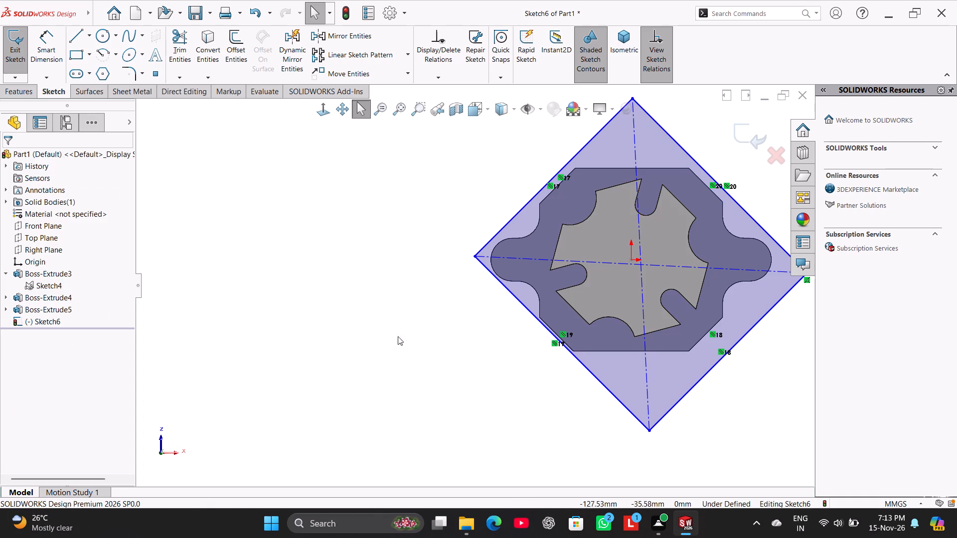
Move the diamond's four sides inward to reduce it to about 85 mm across, centred roughly on the origin.
left_click_drag(738, 339, 706, 315)
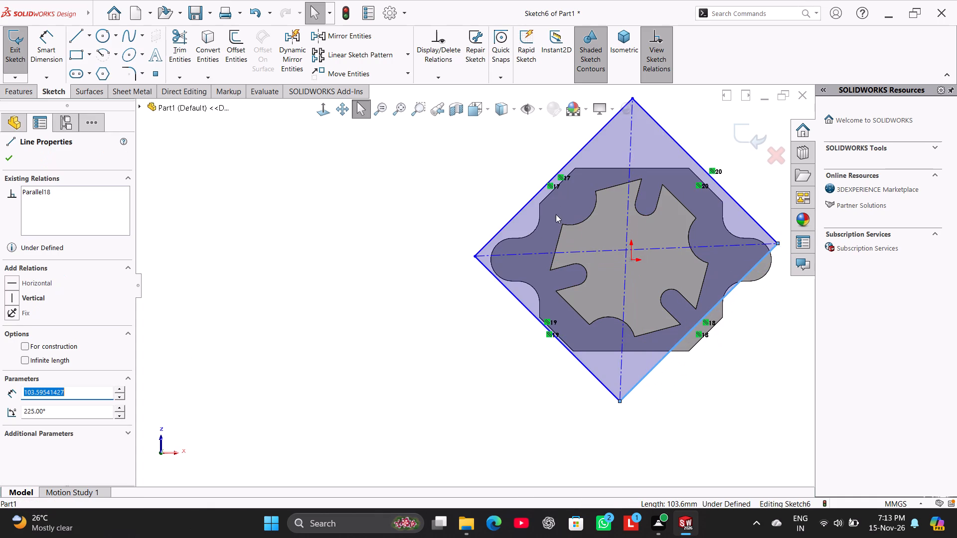
left_click_drag(527, 202, 541, 224)
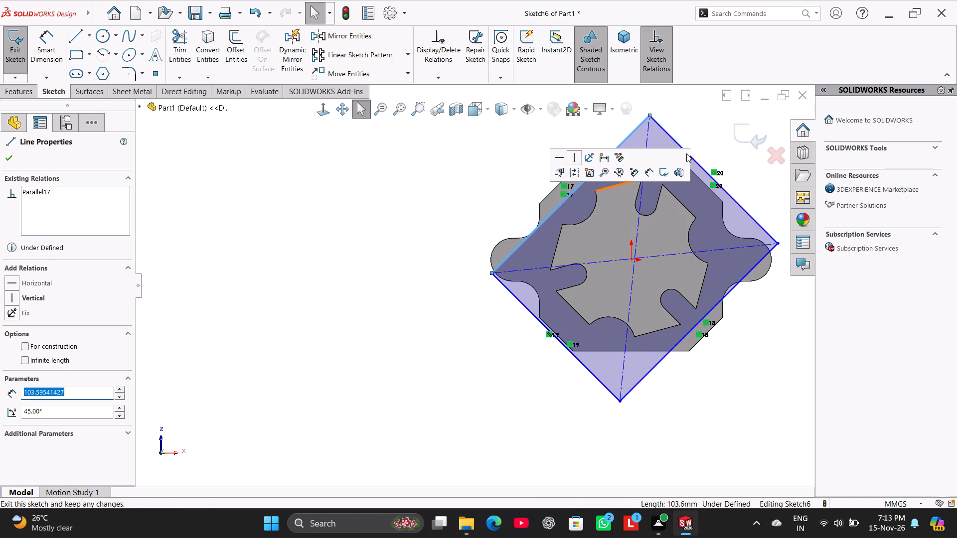
left_click(676, 115)
left_click_drag(677, 141, 669, 162)
left_click_drag(579, 360, 595, 347)
left_click(508, 412)
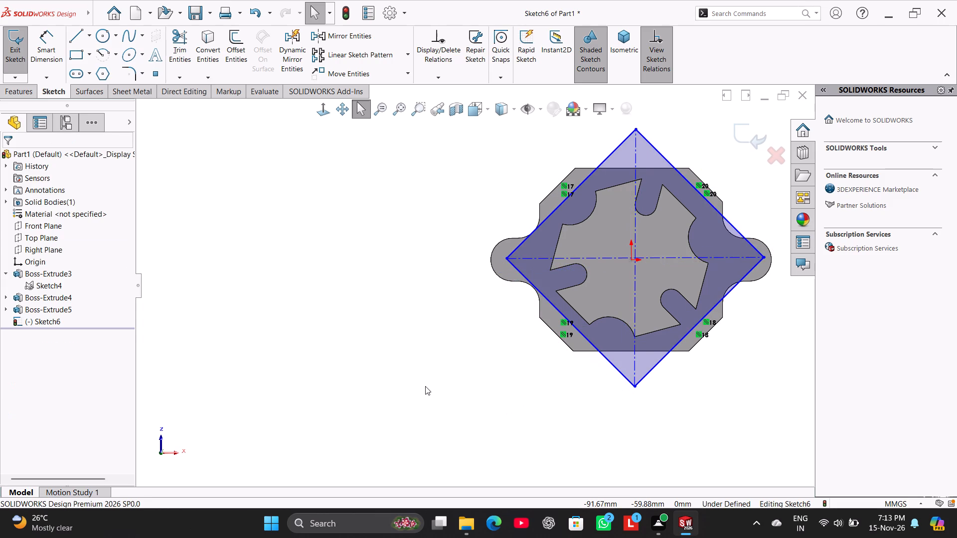
Make the intersection of the diamond's two centerlines coincident with the origin.
scroll(651, 218, "down", 3)
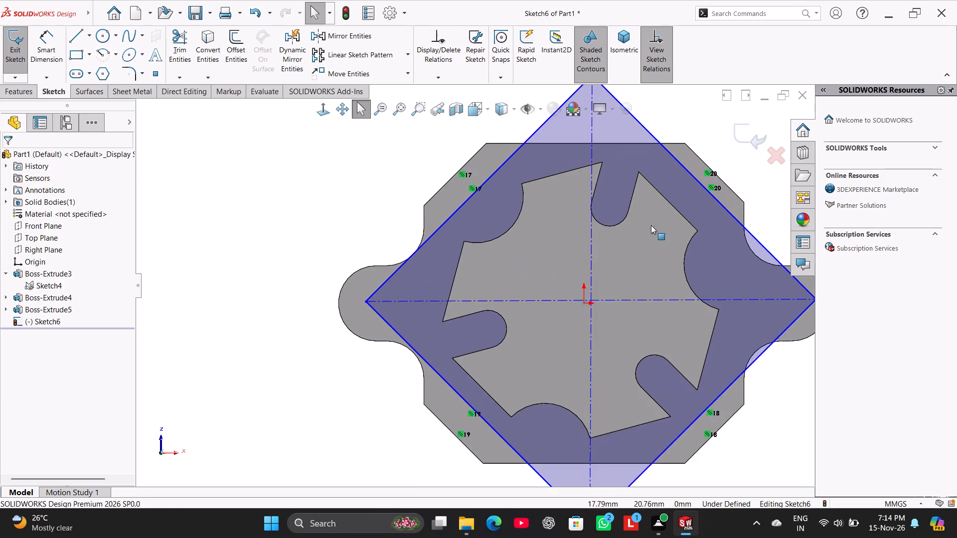
scroll(651, 225, "down", 2)
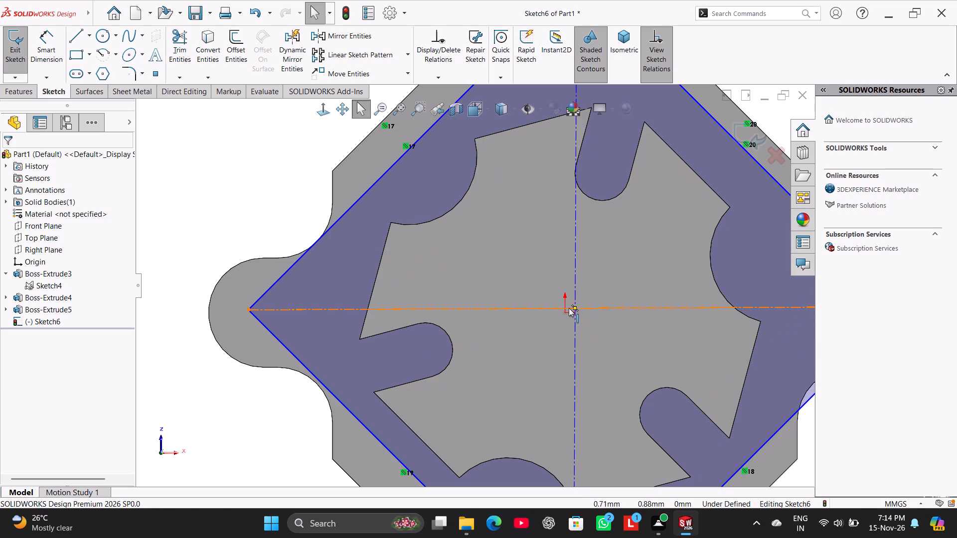
left_click(577, 307, "ctrl")
left_click(566, 312, "ctrl")
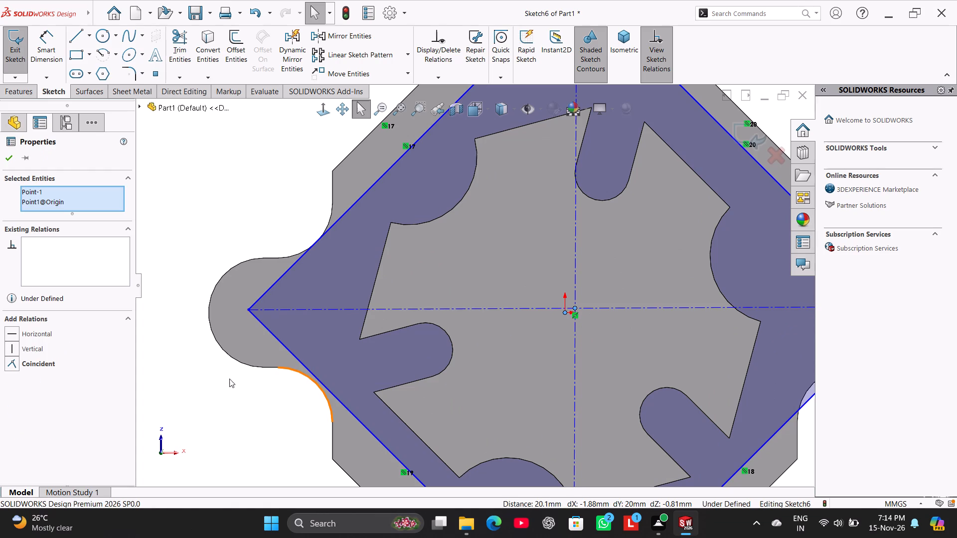
left_click(49, 363)
scroll(197, 370, "up", 3)
left_click(209, 372)
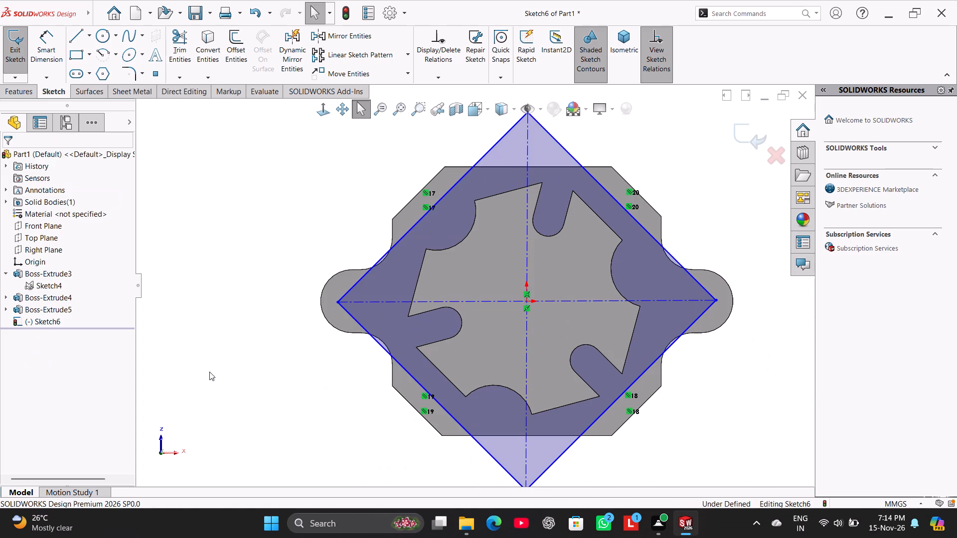
Dimension the distance between the diamond's lower-right and upper-left sides as 90 mm.
left_click(51, 54)
left_click(607, 407)
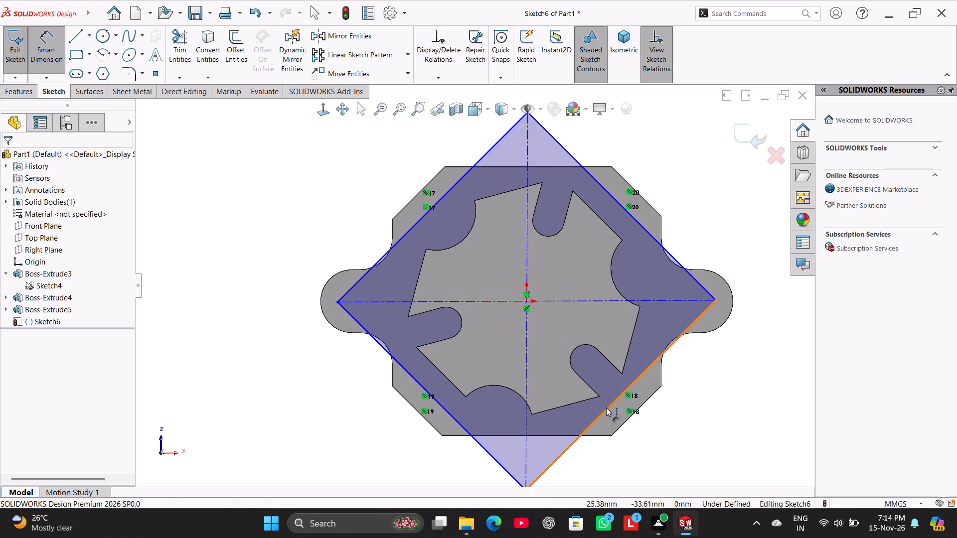
left_click(404, 237)
left_click(347, 403)
type("90")
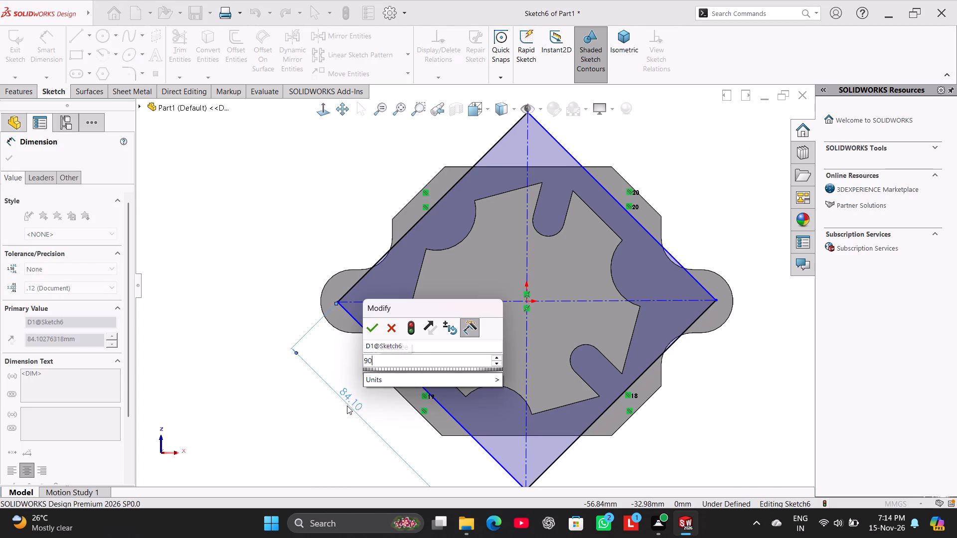
key("Return")
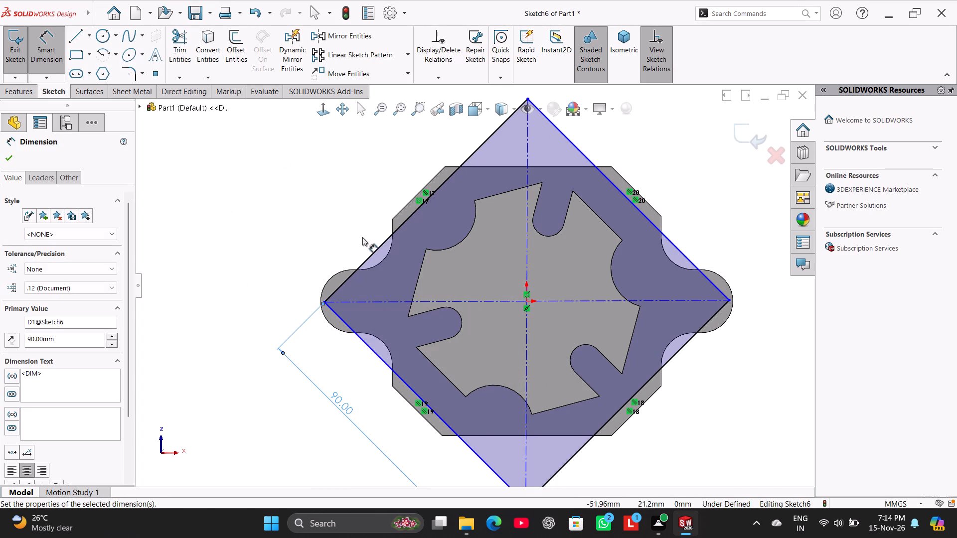
Dimension the distance between the diamond's lower-left and upper-right sides as 90 mm.
scroll(362, 237, "up", 2)
left_click(398, 326)
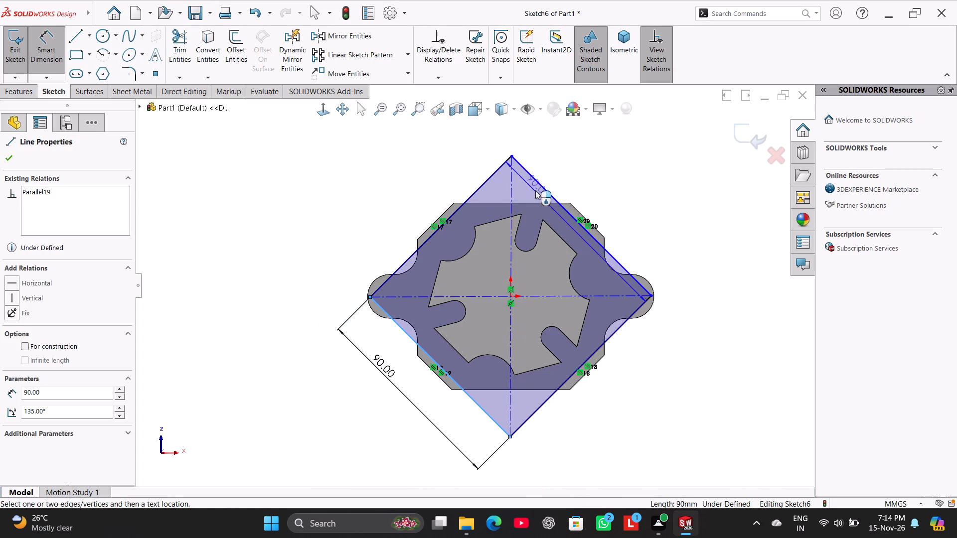
left_click(546, 189)
left_click(630, 390)
type("90")
key("Return")
right_click(660, 175)
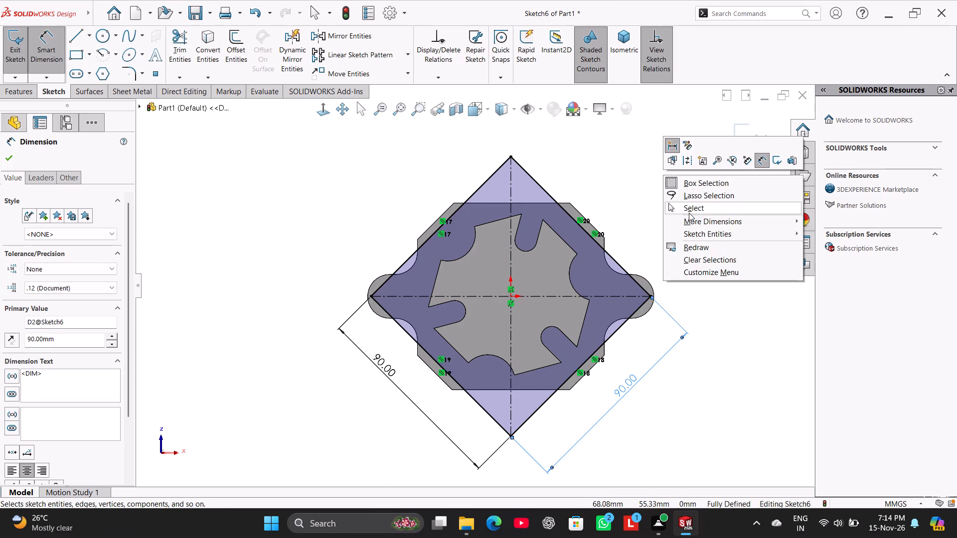
left_click(689, 212)
Set Trim Entities to keep trimmed entities as construction geometry.
left_click(184, 37)
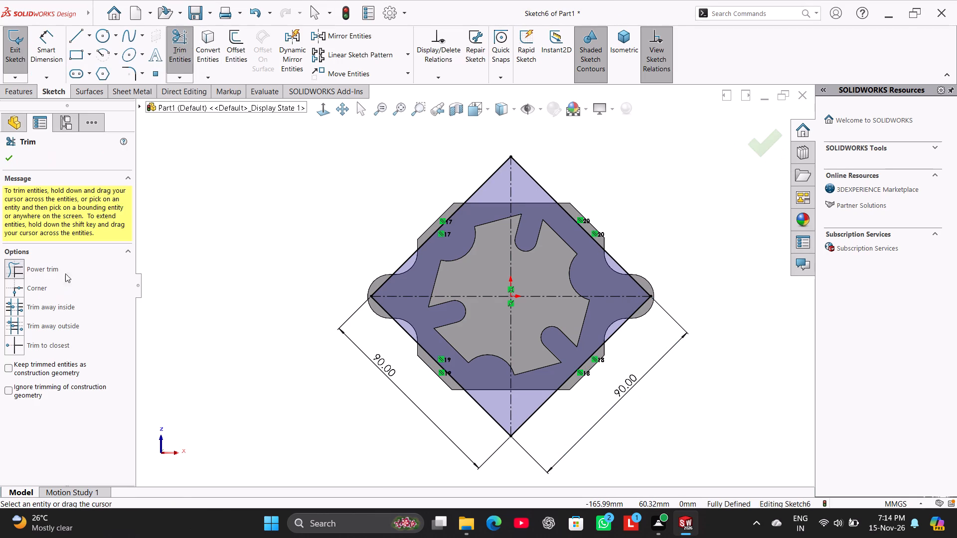
left_click(55, 368)
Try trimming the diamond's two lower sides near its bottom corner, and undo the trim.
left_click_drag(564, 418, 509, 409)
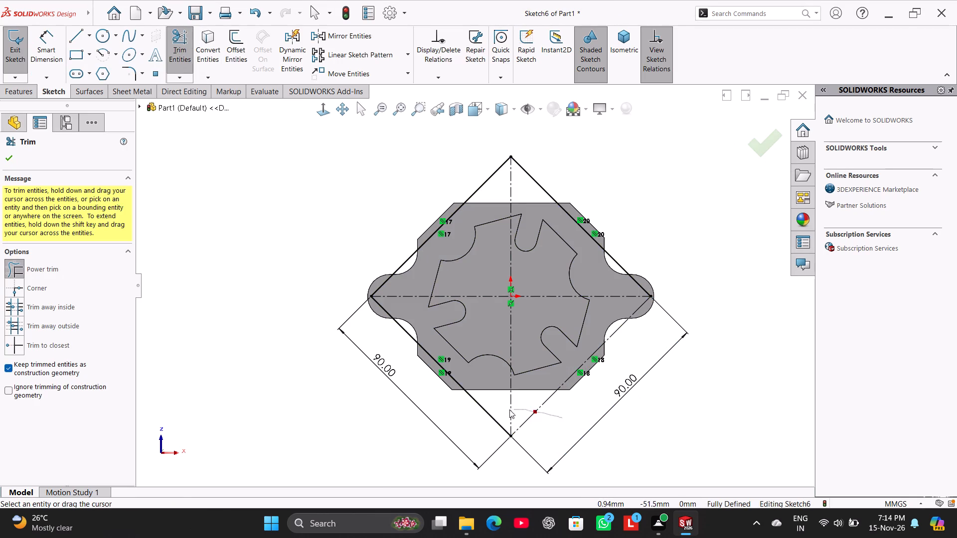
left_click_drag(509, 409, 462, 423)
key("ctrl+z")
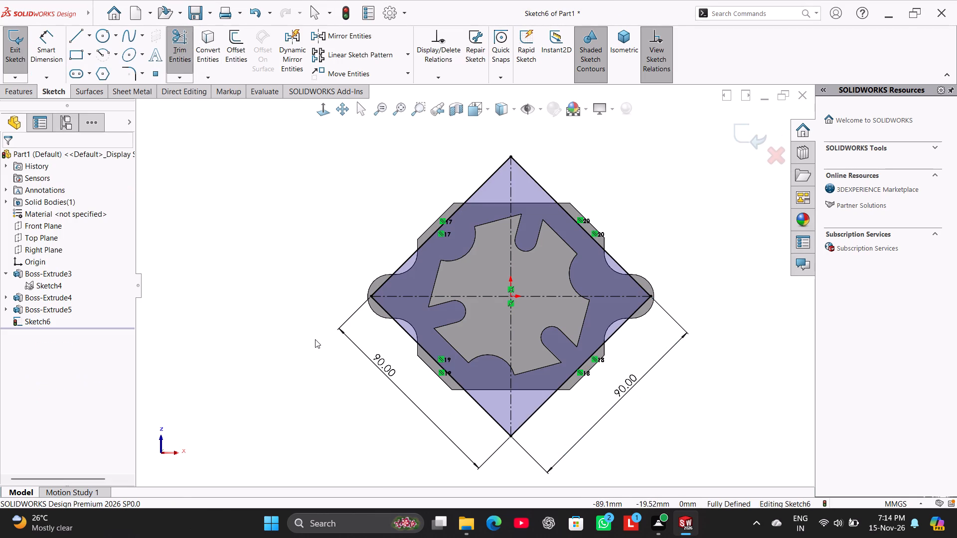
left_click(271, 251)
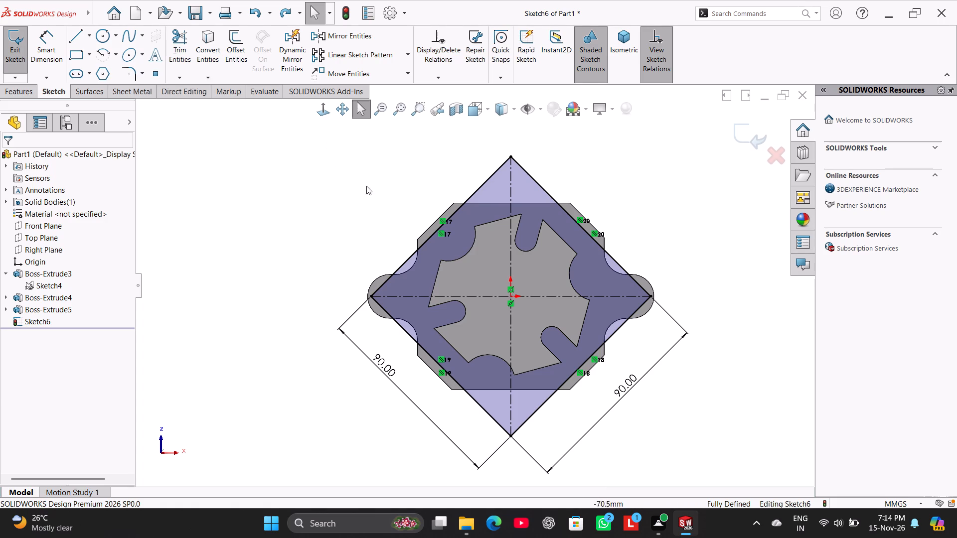
Convert the plate's top and bottom edges and its four short vertical side edges into sketch lines.
scroll(516, 180, "down", 3)
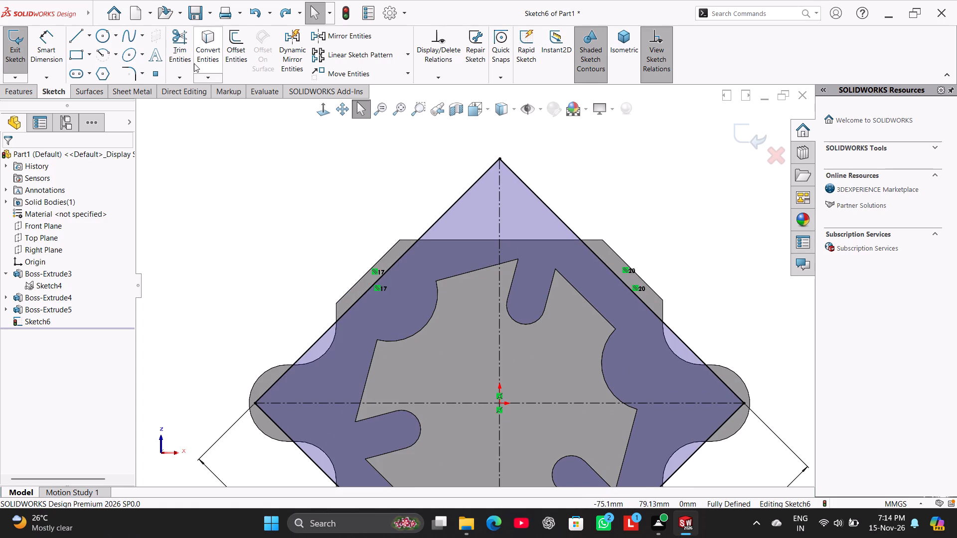
left_click(200, 52)
left_click(469, 239)
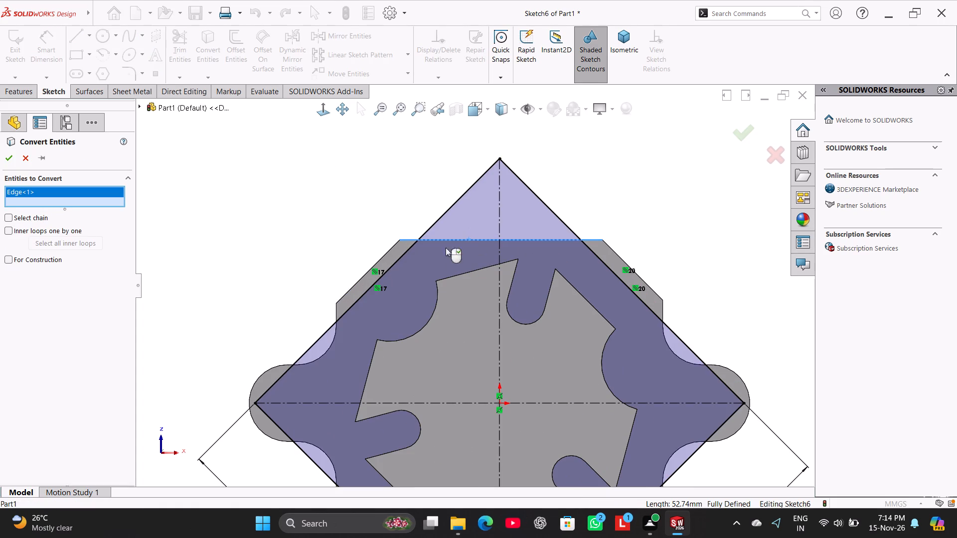
scroll(363, 323, "up", 1)
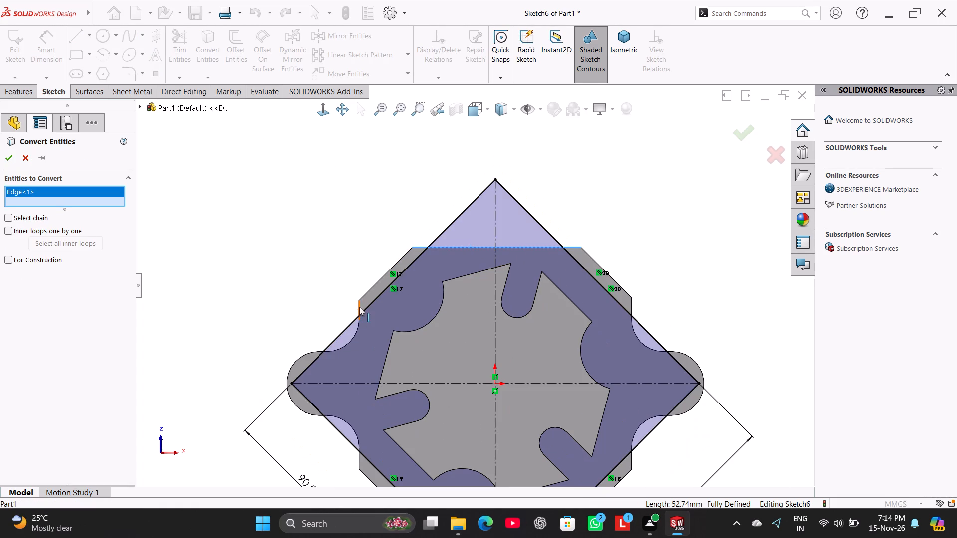
left_click(359, 307)
scroll(363, 428, "up", 1)
scroll(422, 447, "down", 1)
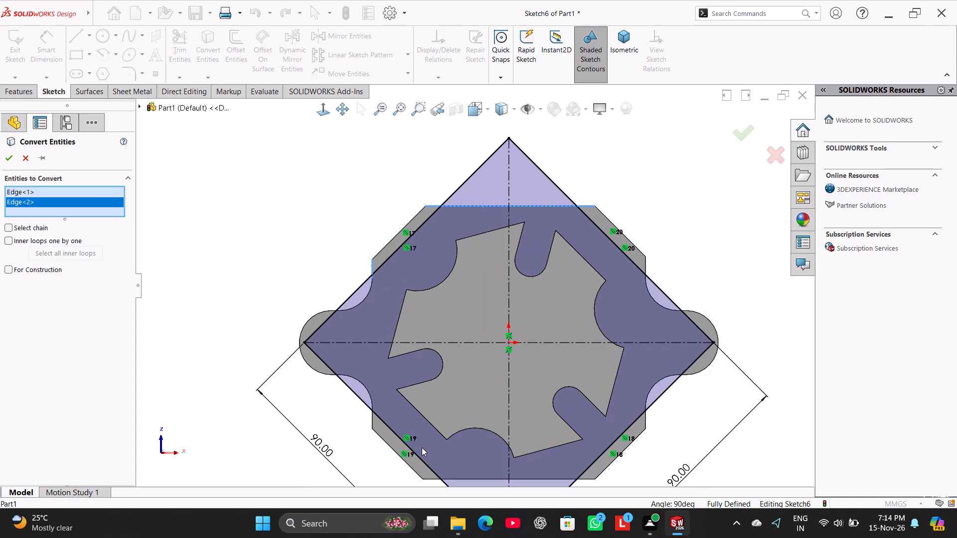
left_click(372, 419)
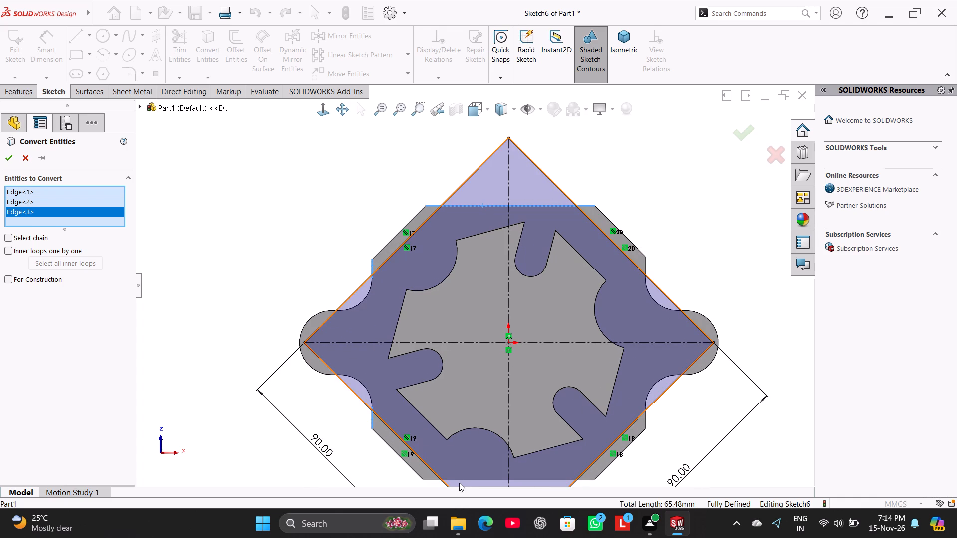
left_click(456, 478)
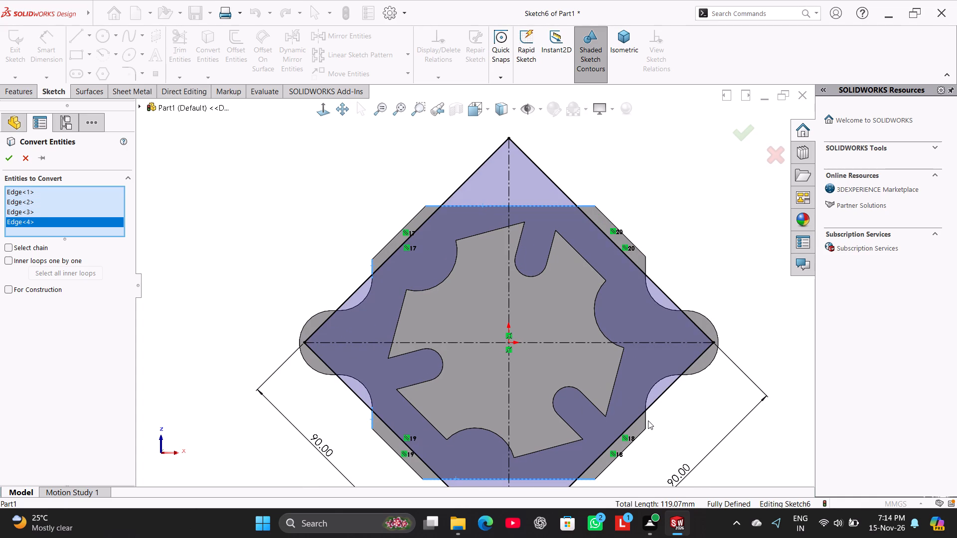
left_click(644, 418)
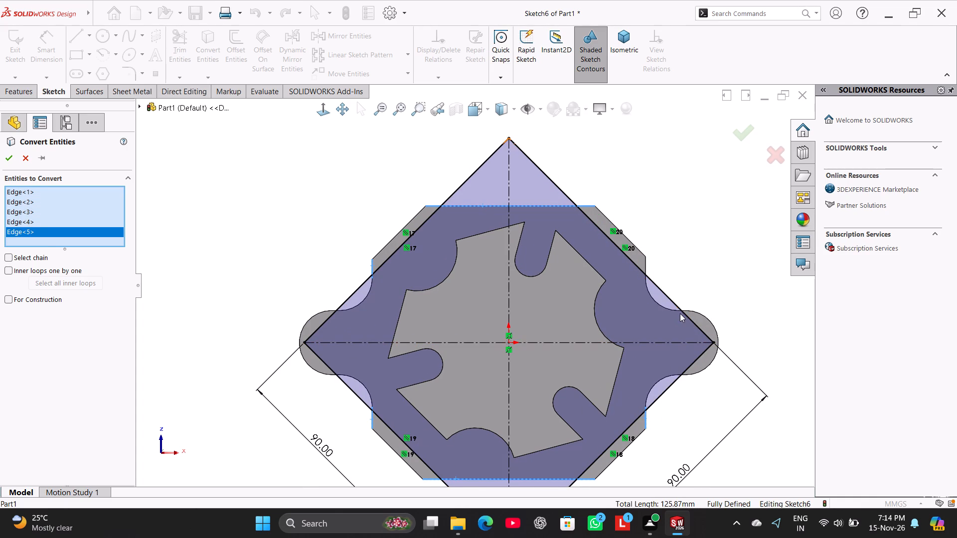
left_click(644, 262)
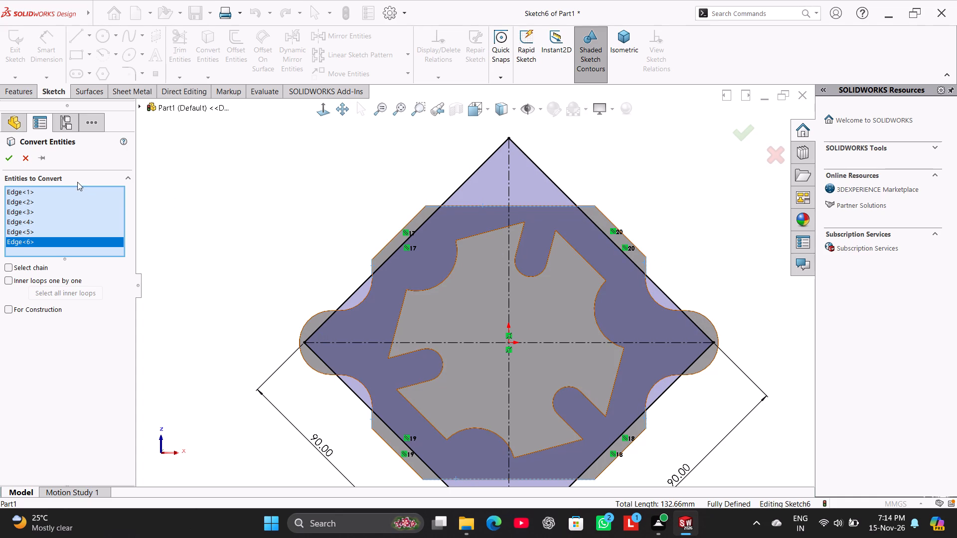
left_click(9, 162)
Trim the diamond's two sides above the plate's top edge, keeping the trimmed parts as construction lines.
left_click(174, 47)
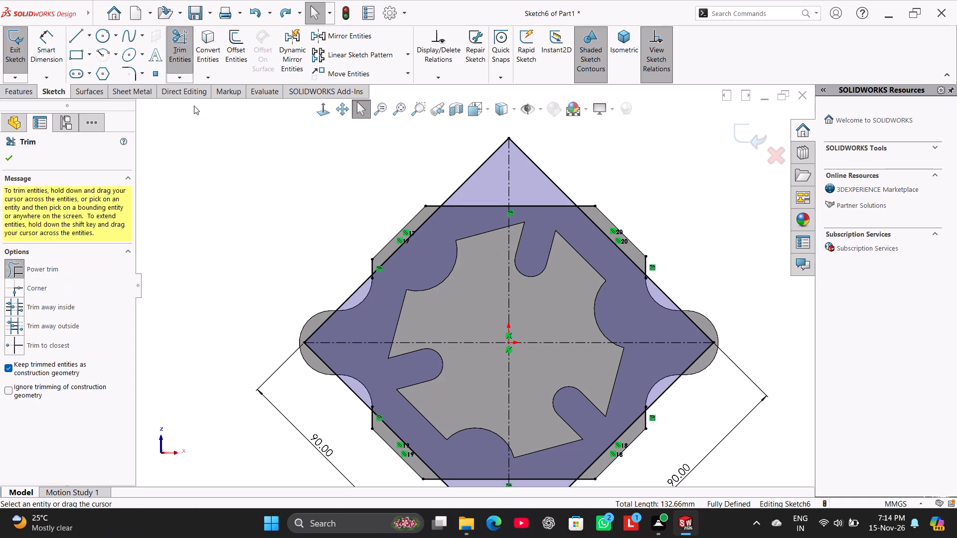
left_click_drag(485, 183, 451, 172)
left_click_drag(527, 185, 530, 182)
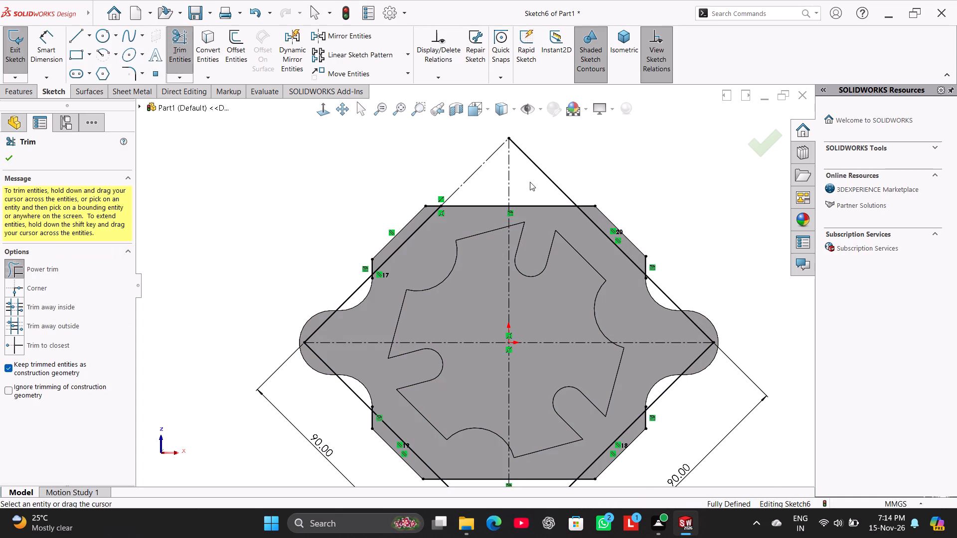
left_click_drag(530, 182, 557, 159)
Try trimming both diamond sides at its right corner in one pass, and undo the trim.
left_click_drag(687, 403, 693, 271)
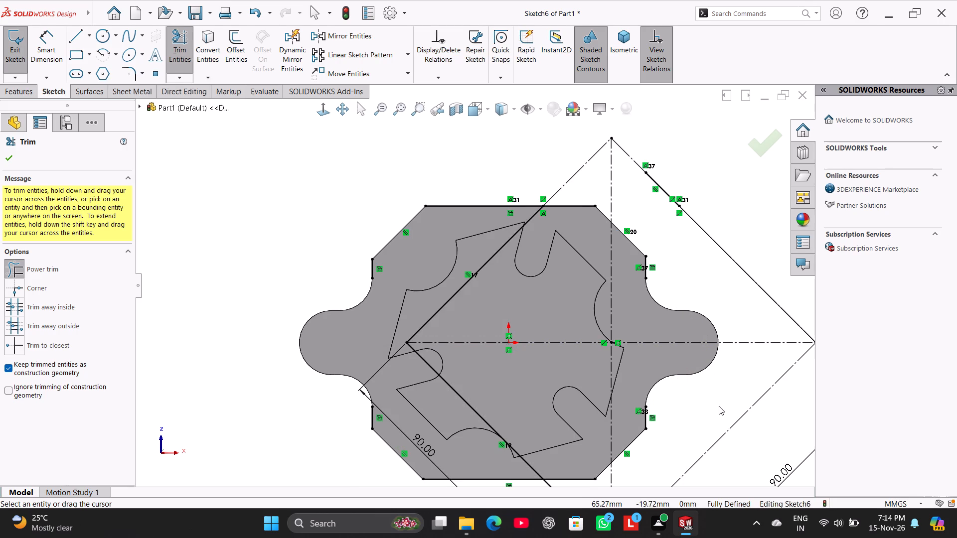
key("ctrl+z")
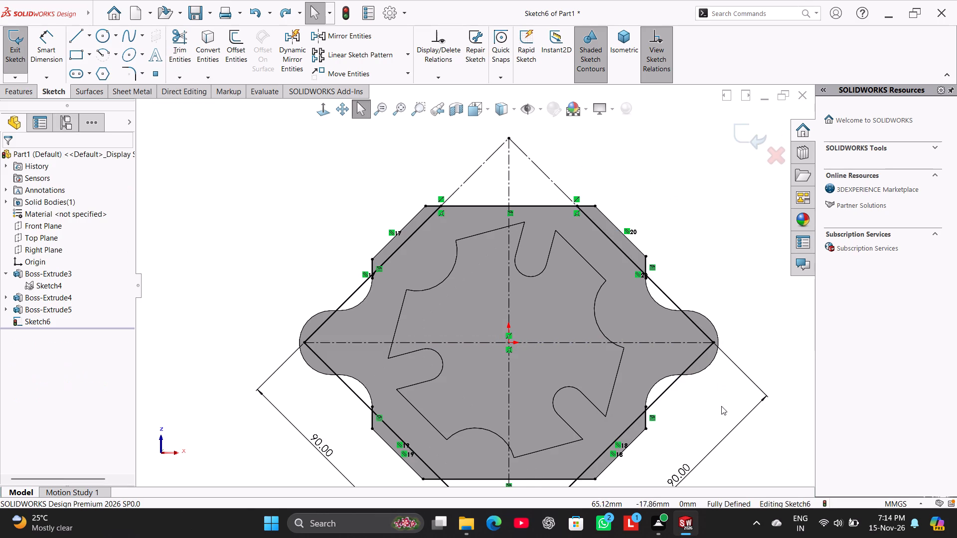
Trim the diamond's left, bottom and right corners back to the converted plate edges, keeping the trimmed parts as construction lines.
scroll(723, 407, "up", 2)
scroll(688, 405, "down", 1)
left_click(179, 44)
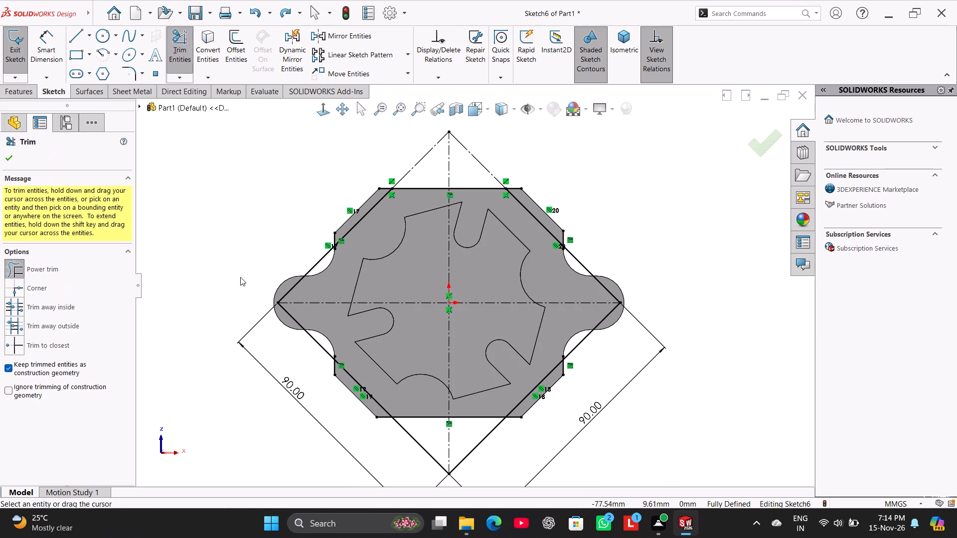
left_click_drag(282, 359, 317, 323)
left_click_drag(315, 280, 284, 260)
left_click_drag(485, 444, 466, 435)
left_click_drag(416, 461, 425, 442)
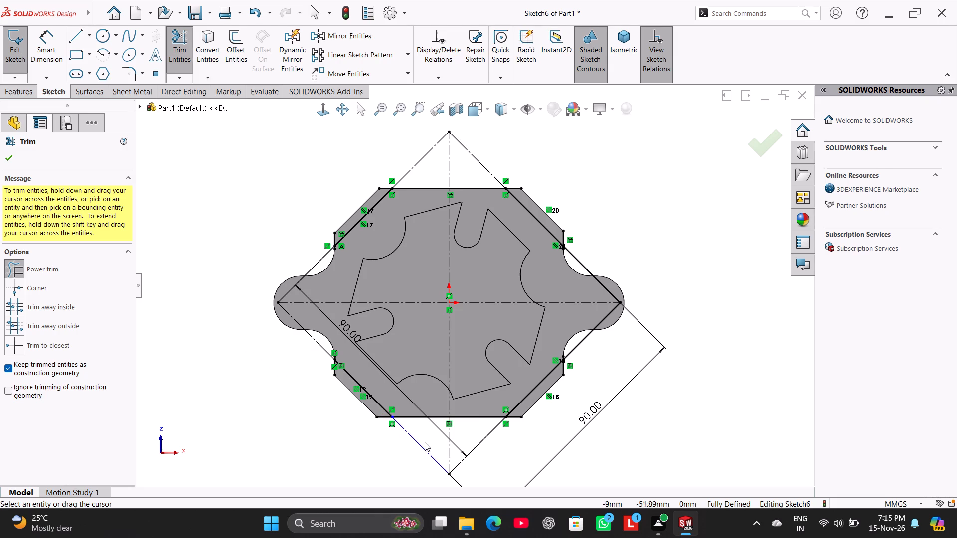
left_click_drag(601, 342, 584, 331)
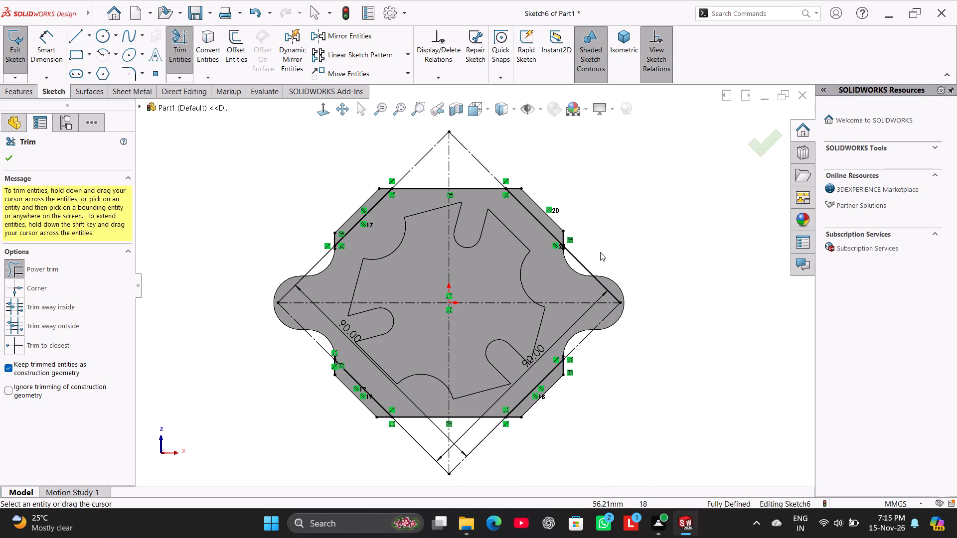
left_click_drag(600, 247, 580, 269)
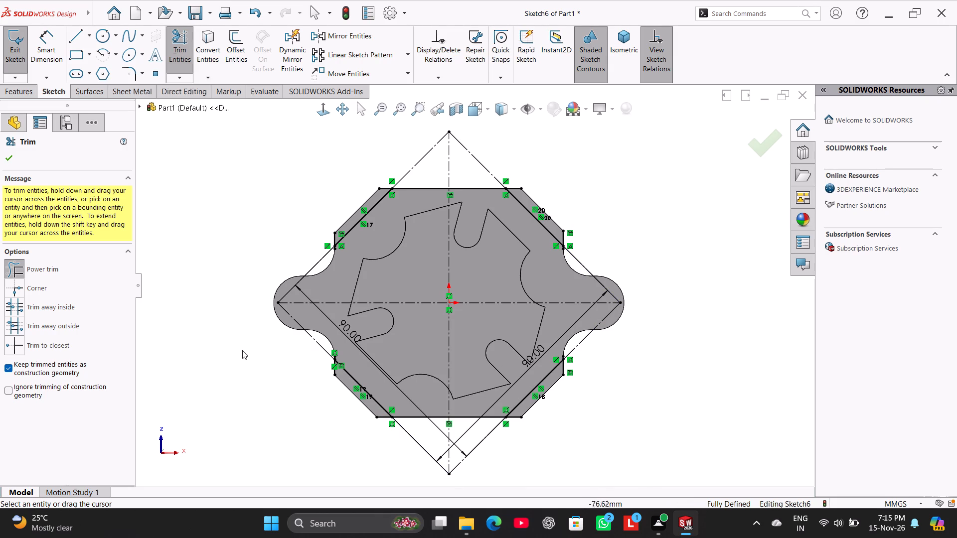
right_click(242, 350)
left_click(280, 382)
Move the two 90 mm dimensions outside the diamond, clear of the plate.
left_click_drag(347, 336, 288, 387)
left_click_drag(541, 353, 567, 398)
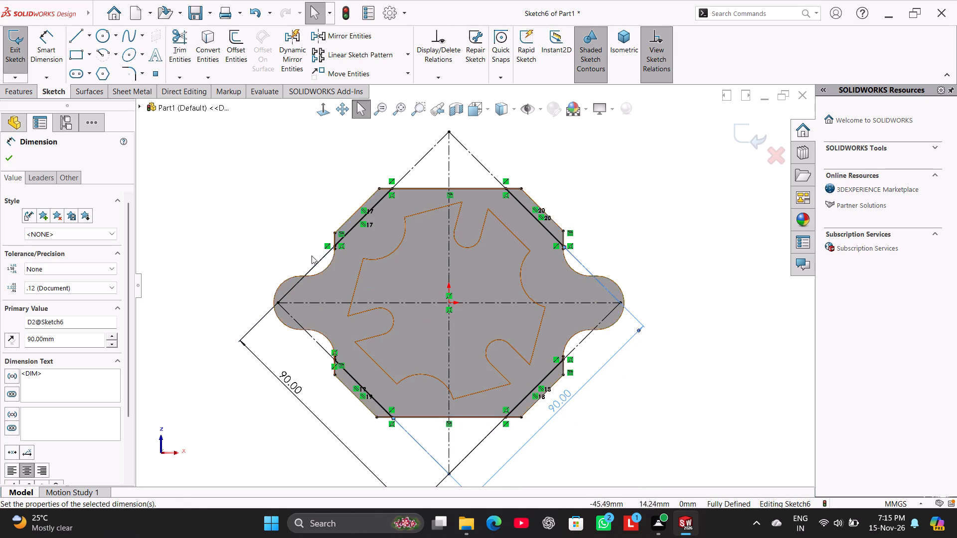
Trim the lower-right vertical edge beyond the diamond side and the plate's bottom edge between the diamond sides, keeping construction lines.
left_click(184, 43)
scroll(422, 296, "down", 3)
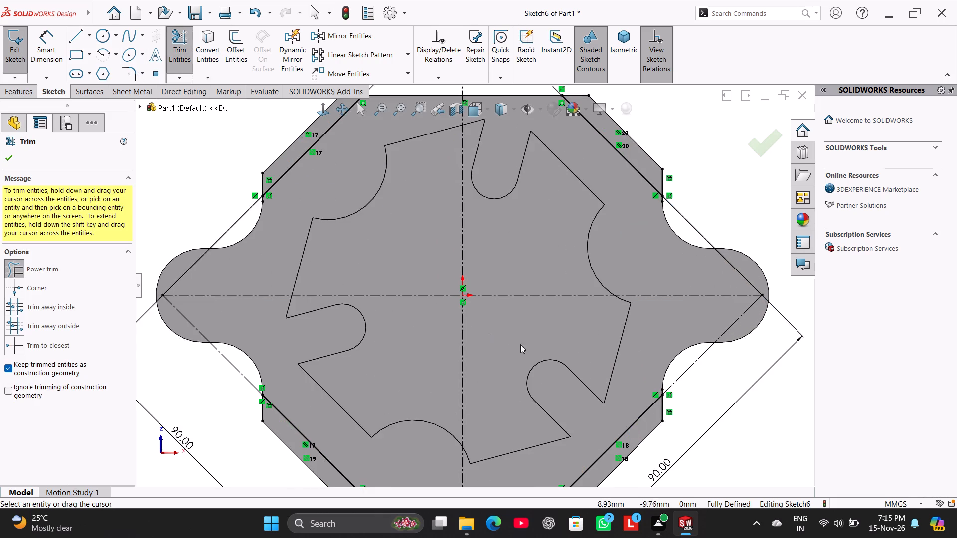
scroll(597, 367, "down", 4)
scroll(638, 360, "down", 8)
left_click_drag(510, 350, 457, 379)
scroll(460, 382, "up", 13)
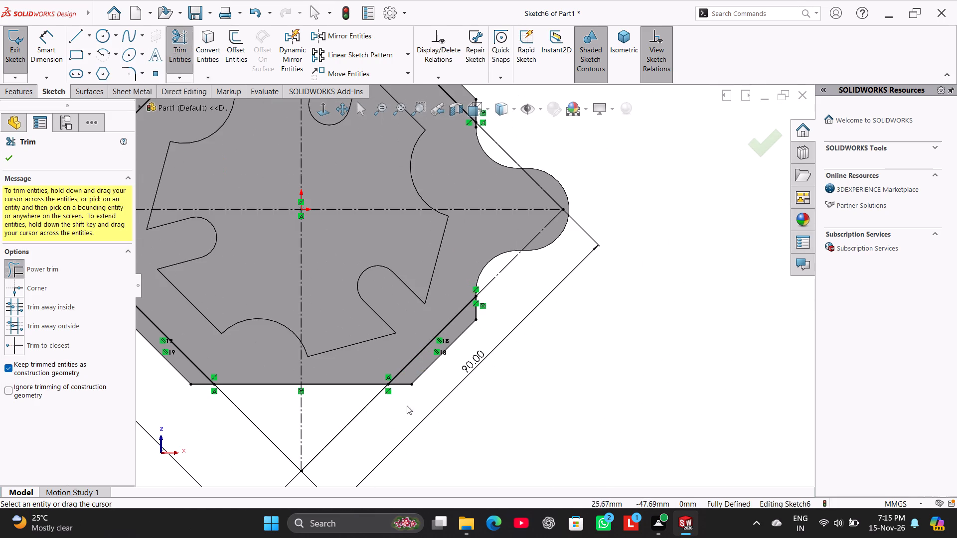
scroll(363, 396, "down", 4)
left_click_drag(352, 376, 358, 328)
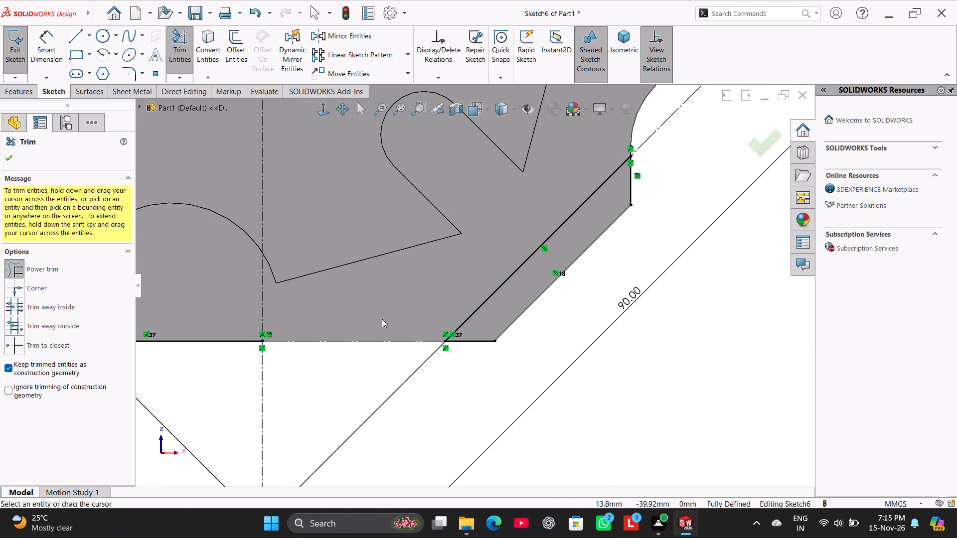
scroll(371, 320, "up", 6)
scroll(298, 278, "down", 3)
scroll(362, 290, "down", 2)
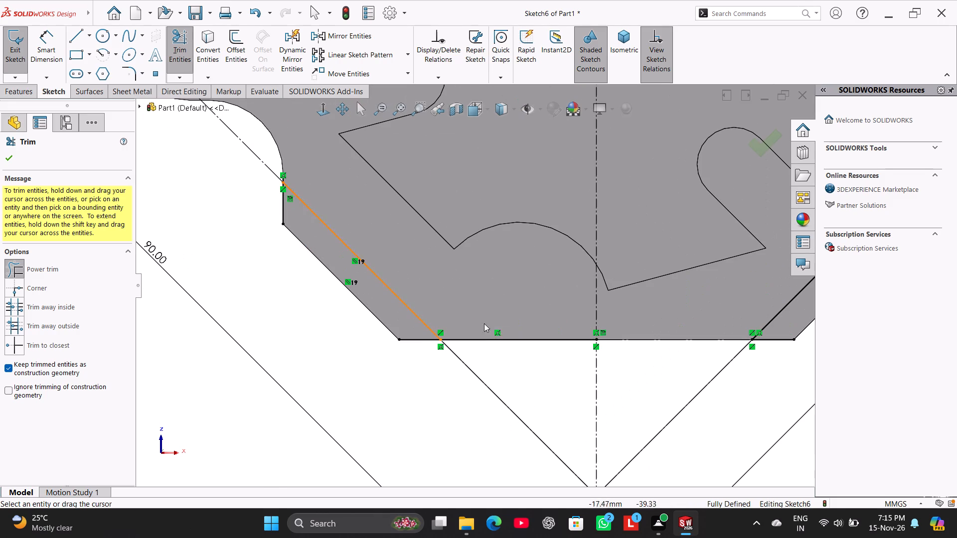
left_click_drag(505, 353, 468, 304)
scroll(412, 240, "up", 5)
Trim the lower-left and upper-right vertical edge stubs and the top edge between the diamond sides, keeping construction lines.
scroll(386, 207, "down", 2)
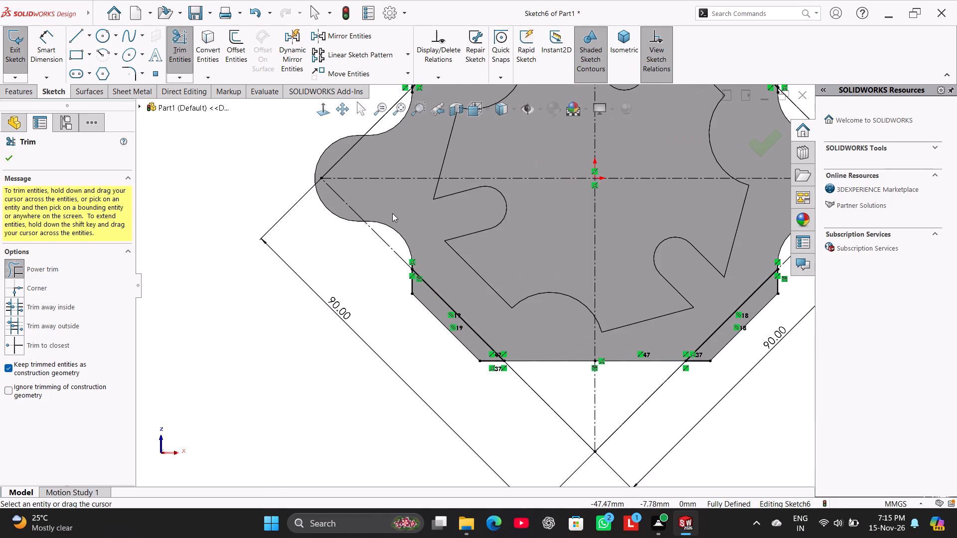
scroll(408, 235, "down", 7)
scroll(451, 318, "down", 3)
left_click_drag(426, 320, 391, 298)
scroll(450, 253, "up", 16)
scroll(570, 173, "down", 10)
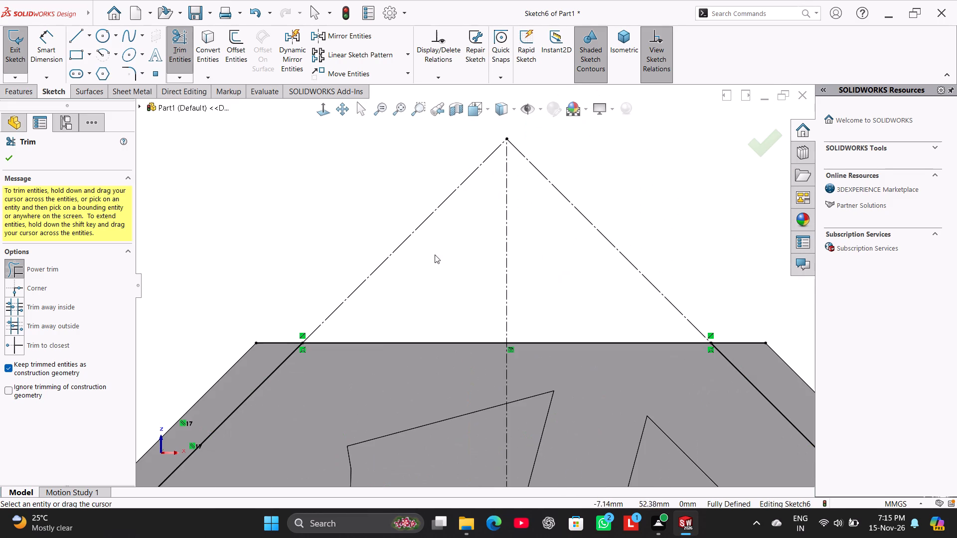
left_click_drag(380, 355, 396, 318)
left_click_drag(586, 373, 567, 305)
scroll(668, 379, "up", 5)
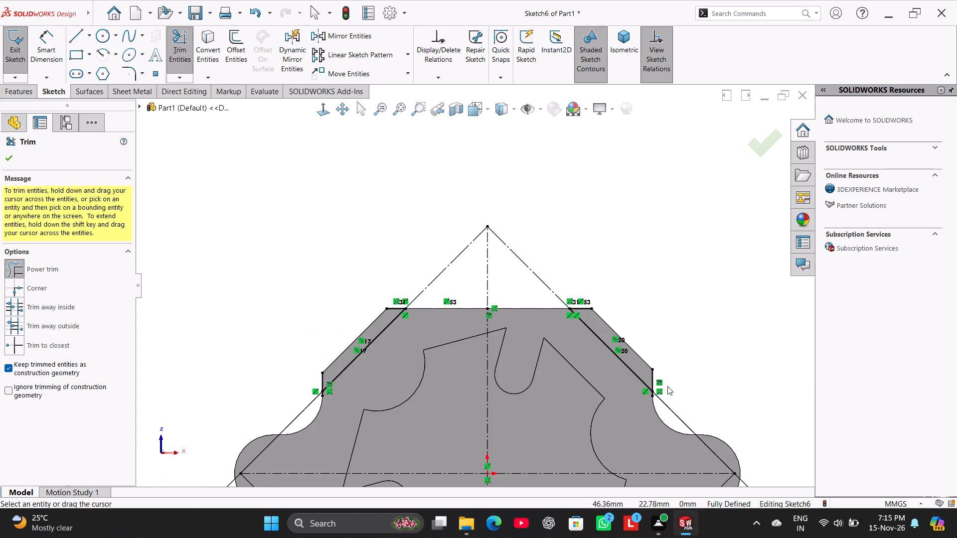
scroll(668, 388, "down", 10)
left_click_drag(477, 311, 428, 282)
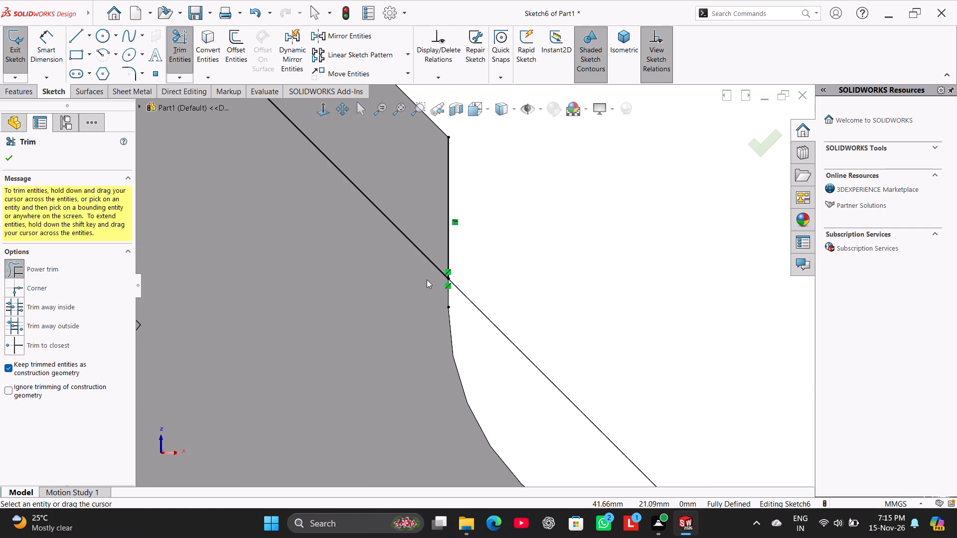
scroll(427, 279, "up", 3)
Convert the plate's four slanted corner edges into sketch lines.
left_click(198, 54)
scroll(321, 154, "up", 3)
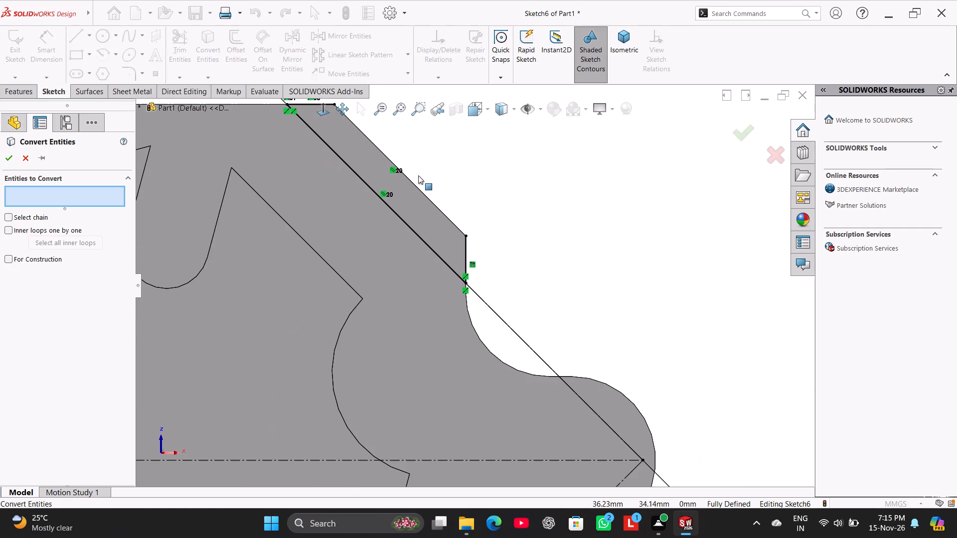
left_click(432, 202)
scroll(491, 291, "up", 3)
scroll(597, 409, "up", 1)
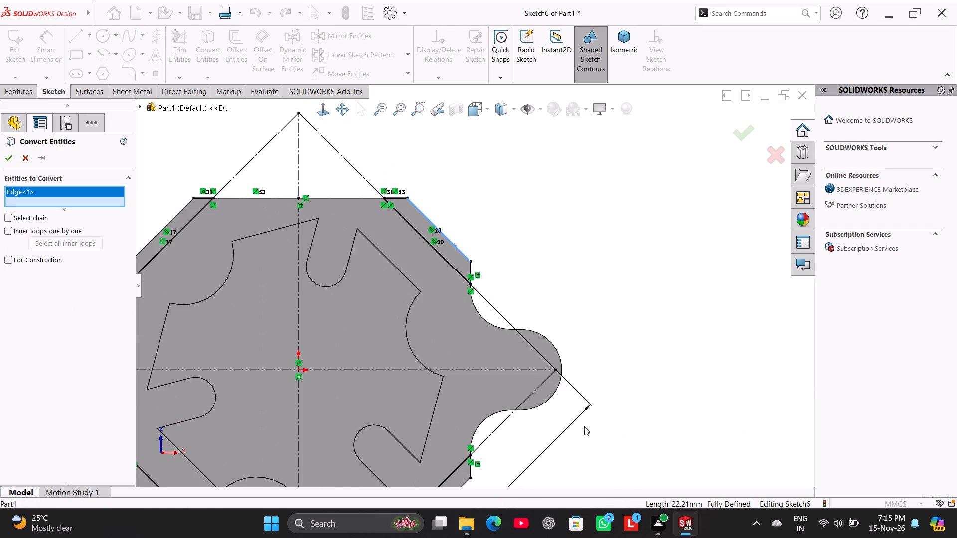
scroll(567, 429, "up", 3)
scroll(507, 428, "down", 4)
left_click(424, 335)
scroll(299, 227, "up", 4)
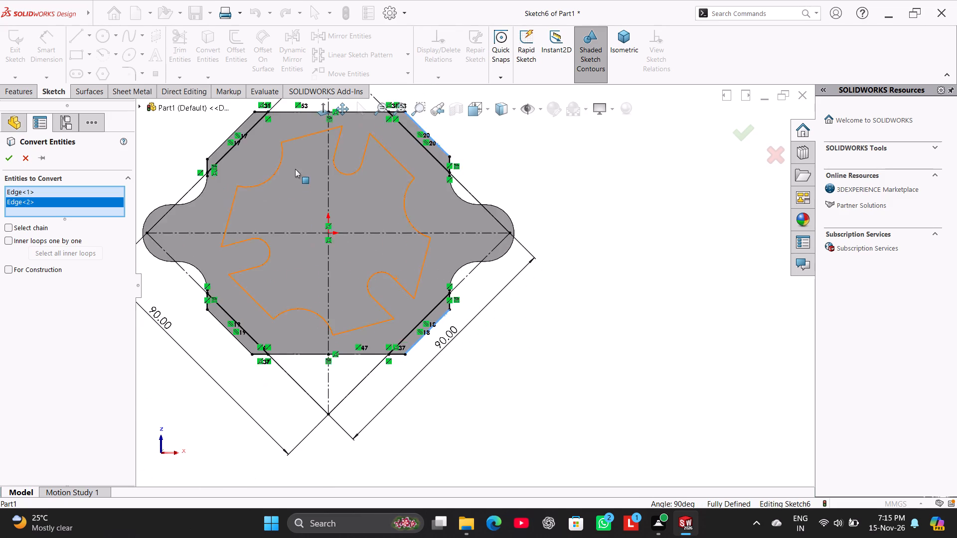
scroll(295, 169, "up", 2)
scroll(292, 172, "down", 7)
left_click(476, 292)
scroll(444, 310, "up", 7)
scroll(451, 397, "down", 8)
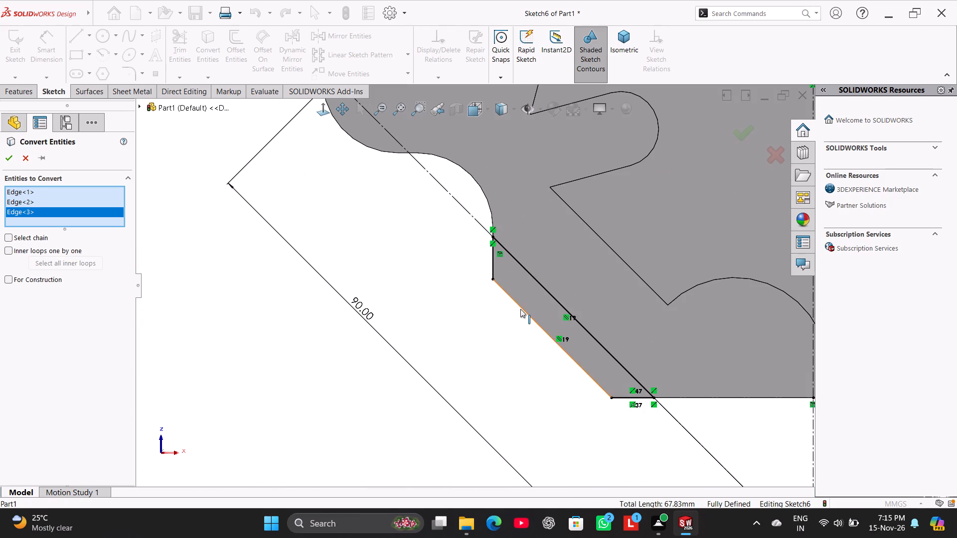
left_click(520, 309)
left_click(9, 153)
Trim the upper-left vertical edge stub beyond the diamond side to complete the corner strip profile.
scroll(509, 234, "up", 2)
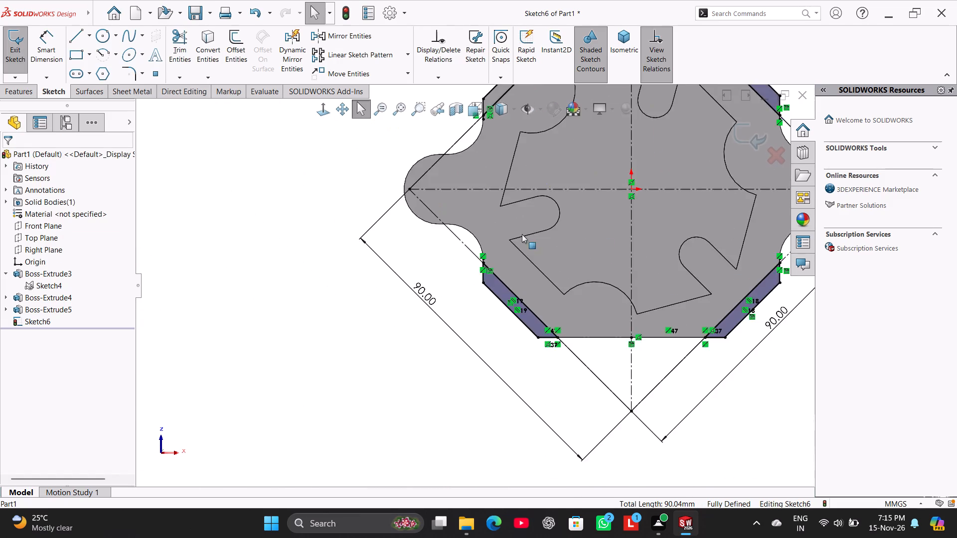
scroll(522, 234, "up", 4)
scroll(620, 224, "down", 2)
scroll(536, 149, "up", 3)
scroll(428, 146, "down", 2)
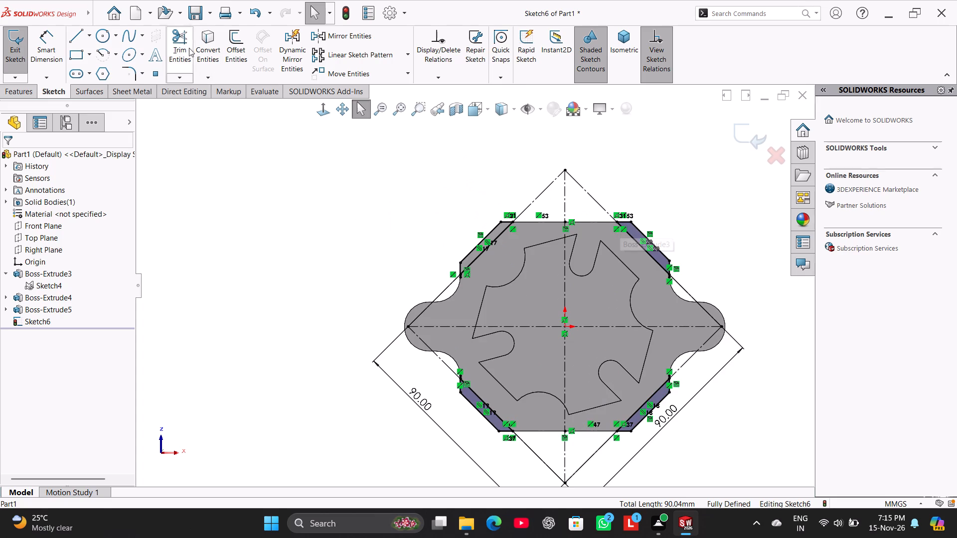
left_click(186, 46)
scroll(480, 237, "down", 11)
left_click_drag(341, 379, 297, 379)
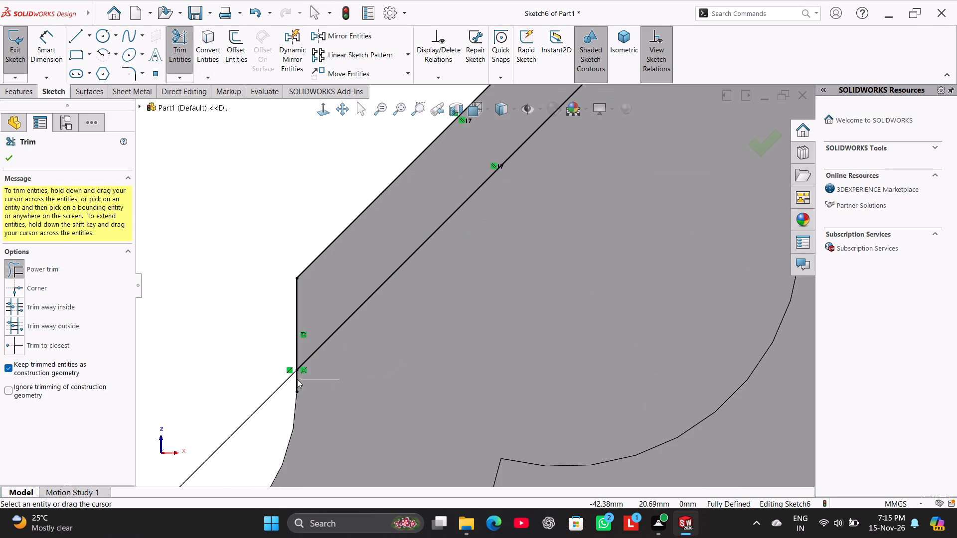
left_click_drag(297, 379, 295, 381)
scroll(570, 285, "up", 12)
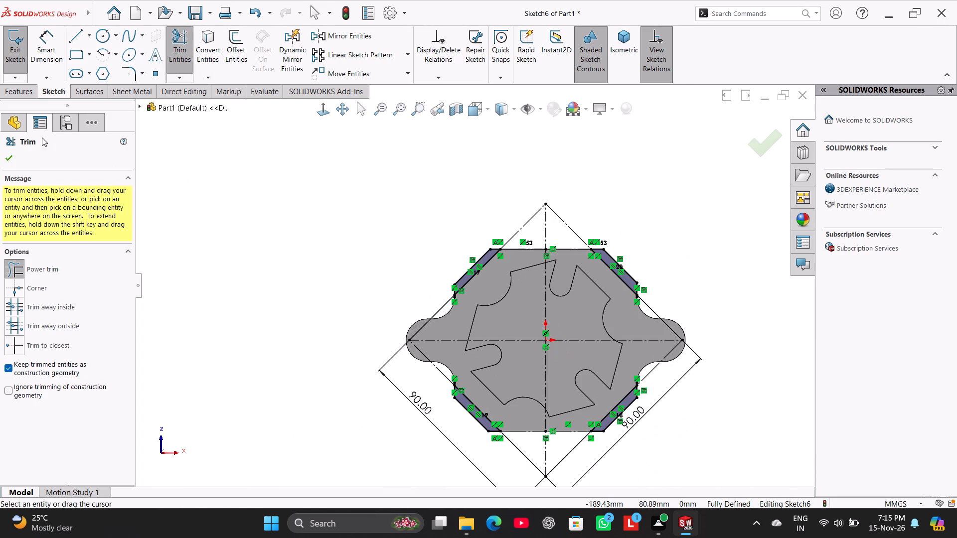
left_click(13, 159)
Extrude the four corner strips as a blind 20 mm boss merged with the body.
left_click(17, 91)
left_click(15, 53)
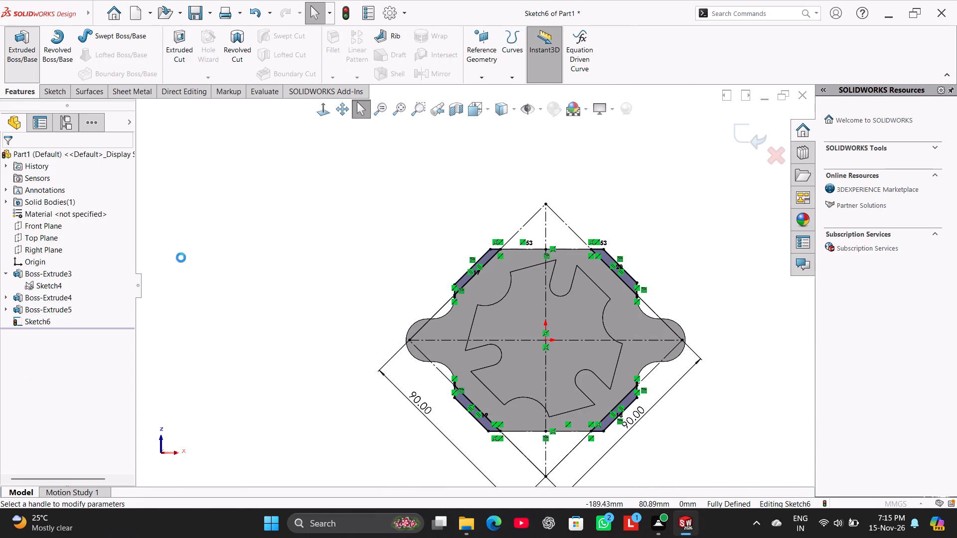
middle_click_drag(274, 291, 299, 252)
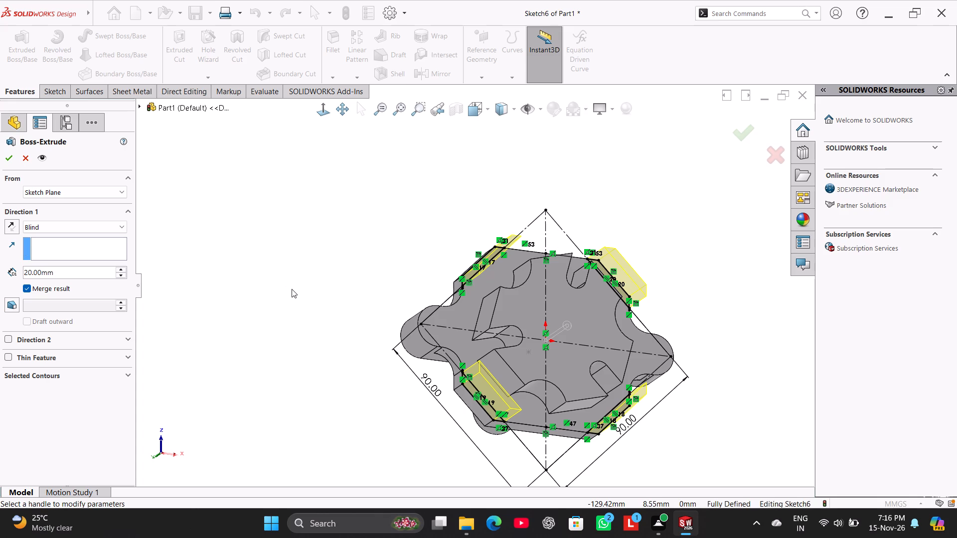
left_click(9, 162)
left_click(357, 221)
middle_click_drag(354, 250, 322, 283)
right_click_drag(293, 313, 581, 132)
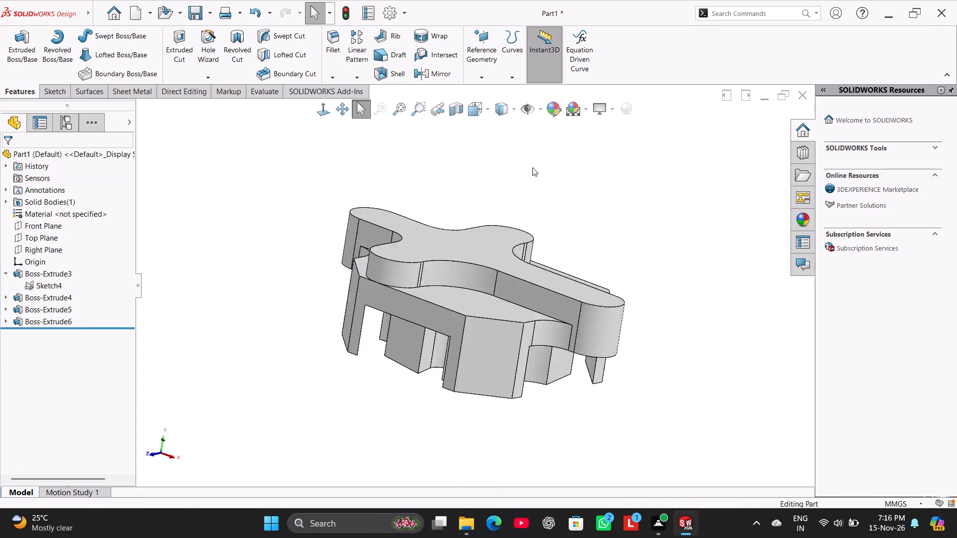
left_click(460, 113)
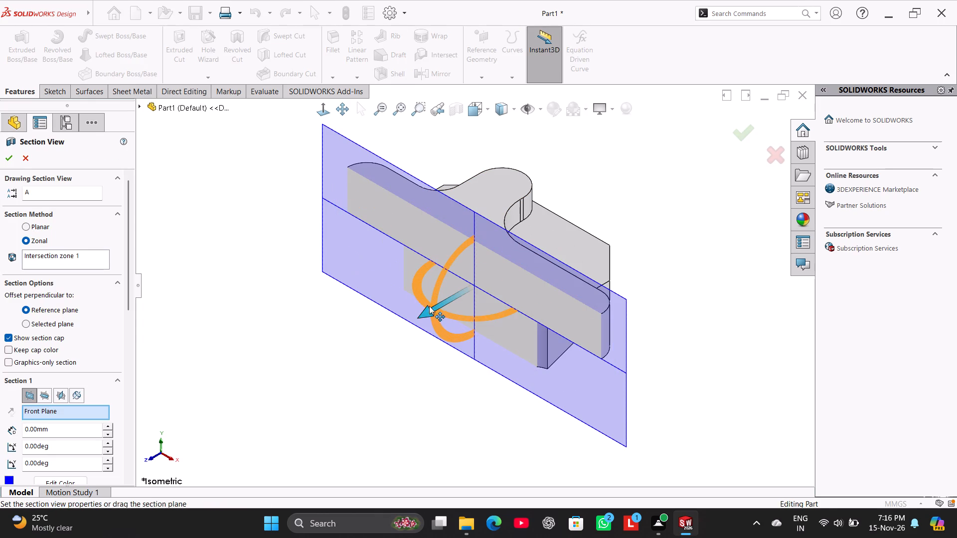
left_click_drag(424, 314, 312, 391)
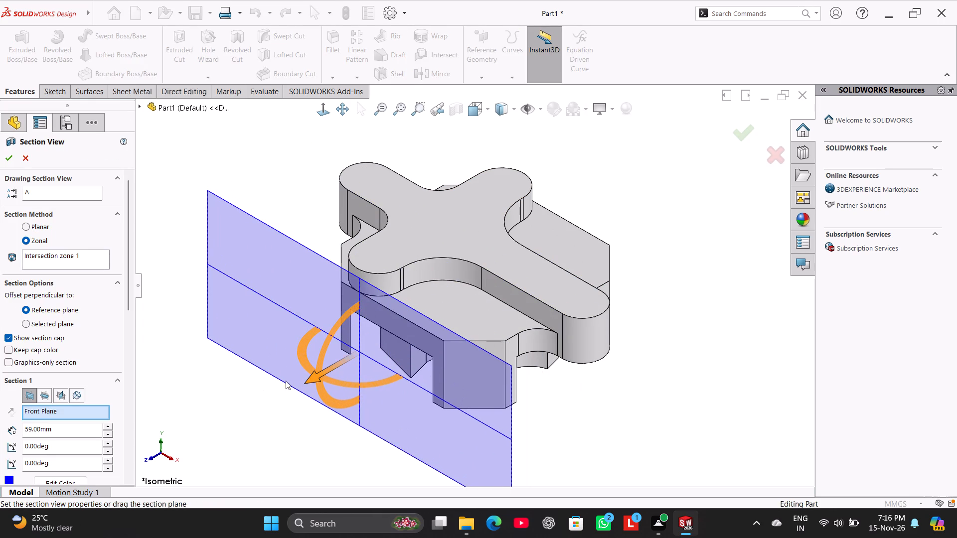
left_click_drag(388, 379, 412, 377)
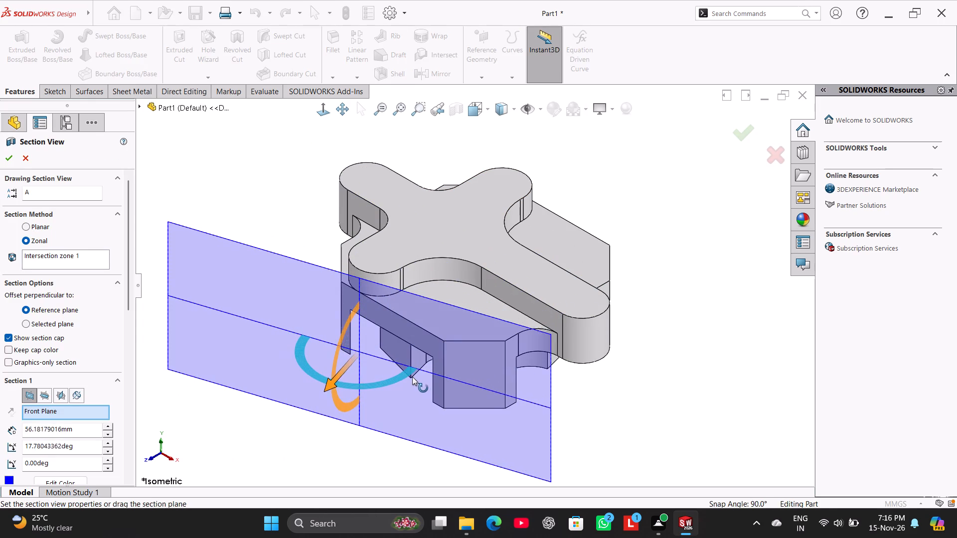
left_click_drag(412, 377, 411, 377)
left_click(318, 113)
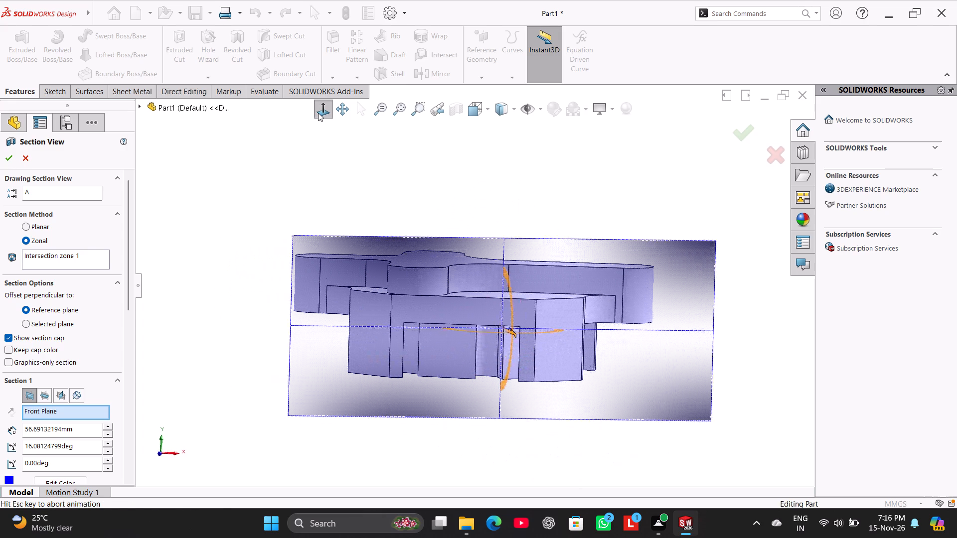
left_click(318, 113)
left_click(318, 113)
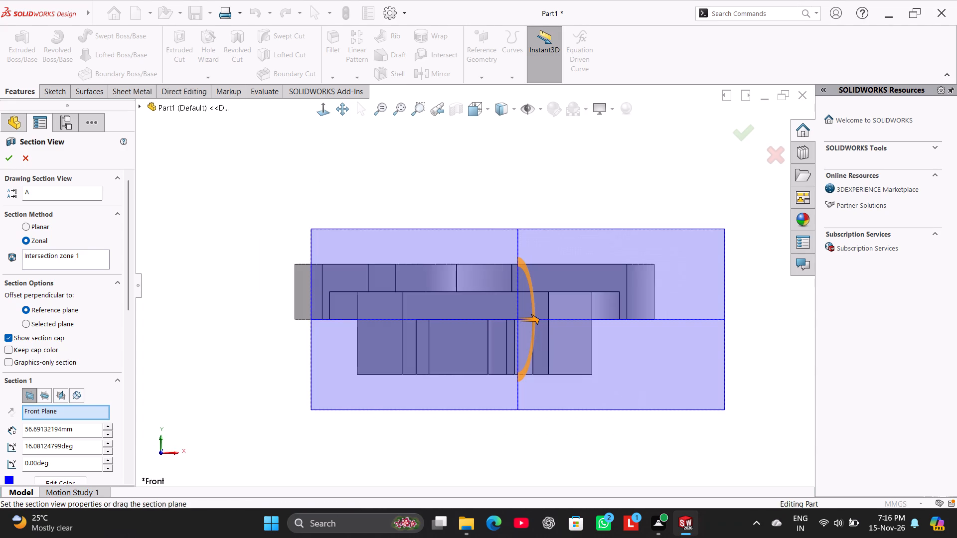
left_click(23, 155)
Start a new sketch on the underside face of the central notched boss.
middle_click_drag(311, 355, 293, 176)
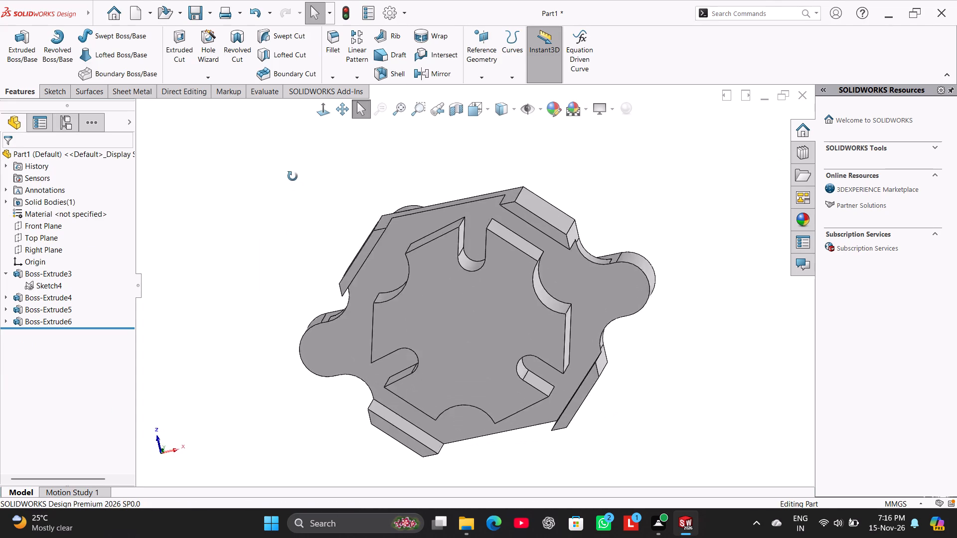
middle_click_drag(293, 176, 292, 162)
right_click(469, 344)
left_click(492, 290)
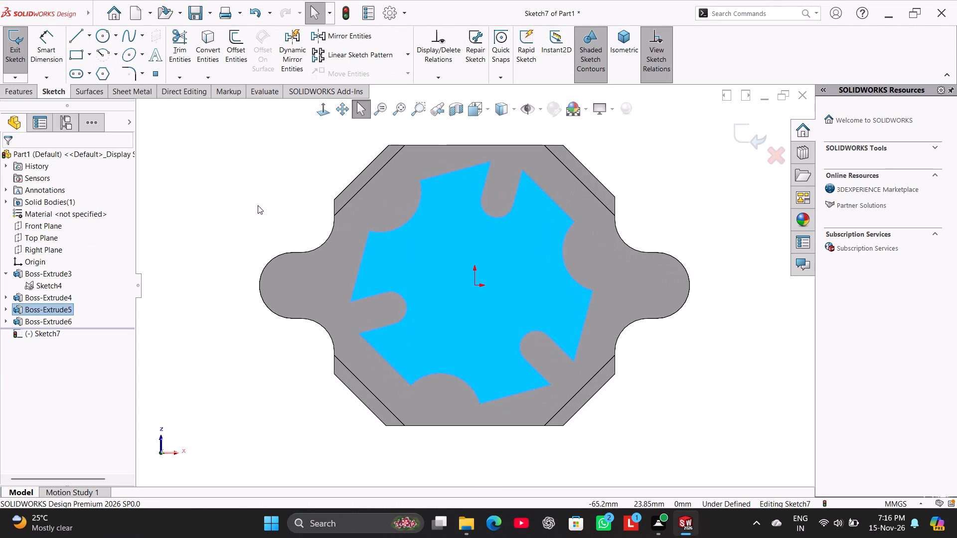
left_click(256, 202)
Apply a zonal section view from the Front Plane, rotated to about 288.2° and offset about 1.76 mm near the part's centre.
left_click(459, 113)
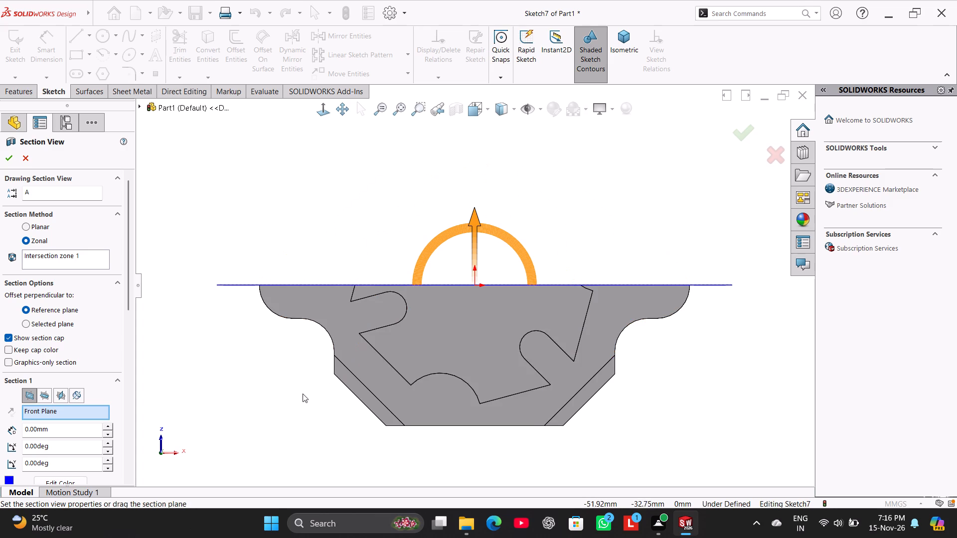
middle_click_drag(302, 394, 301, 388)
left_click_drag(436, 237, 425, 255)
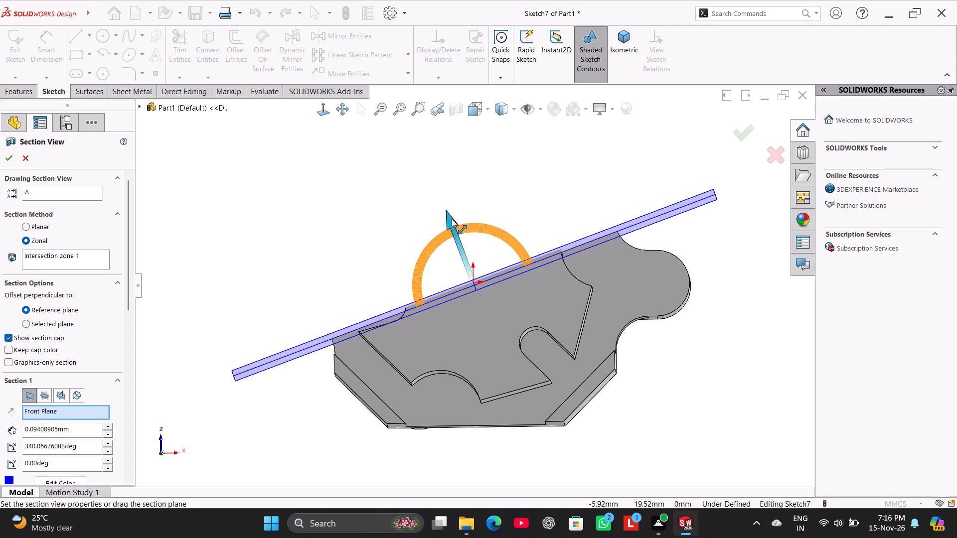
left_click_drag(452, 219, 391, 97)
left_click_drag(202, 243, 226, 287)
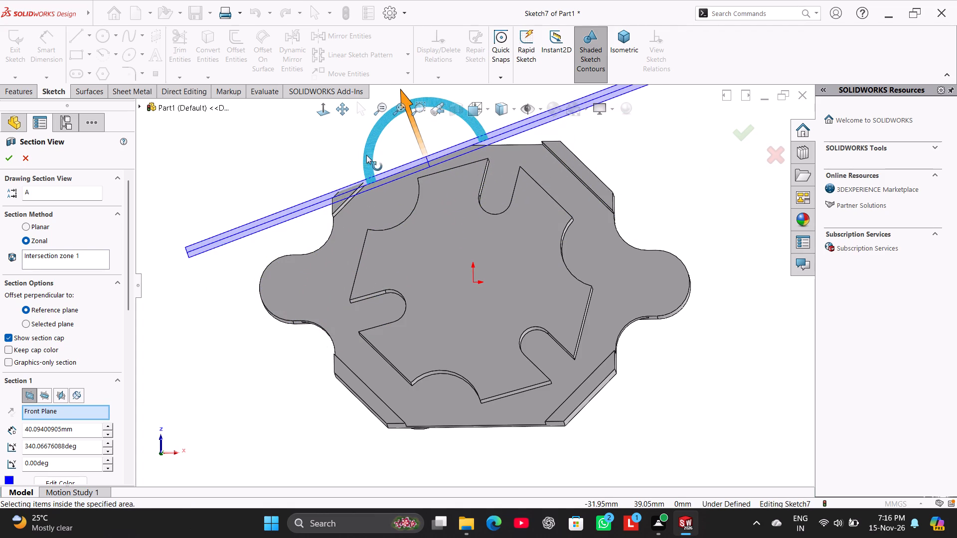
left_click_drag(366, 155, 371, 222)
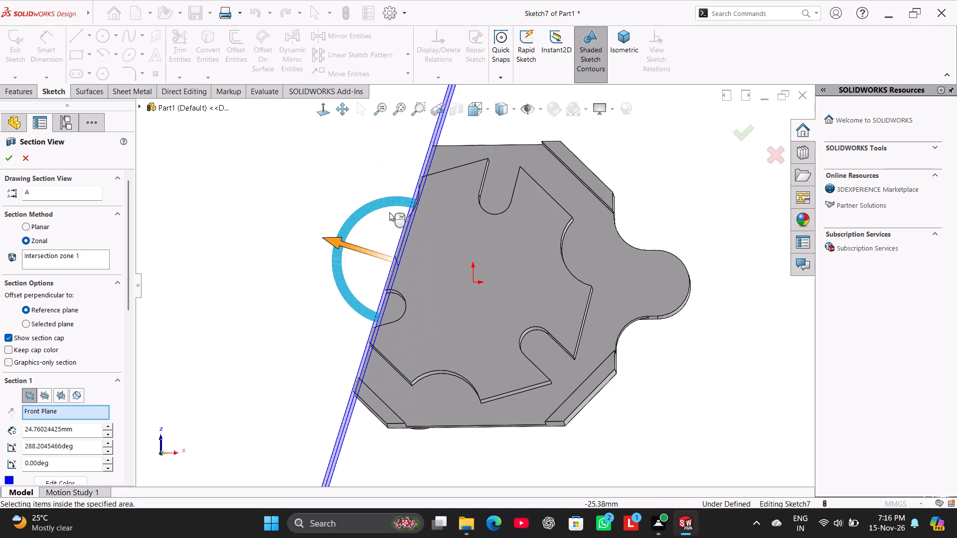
left_click_drag(335, 240, 400, 264)
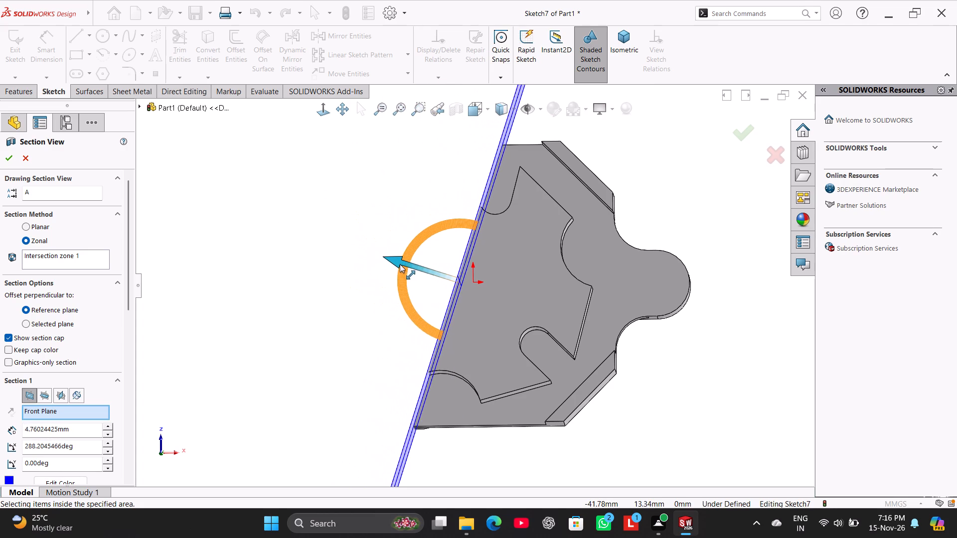
left_click_drag(400, 264, 408, 269)
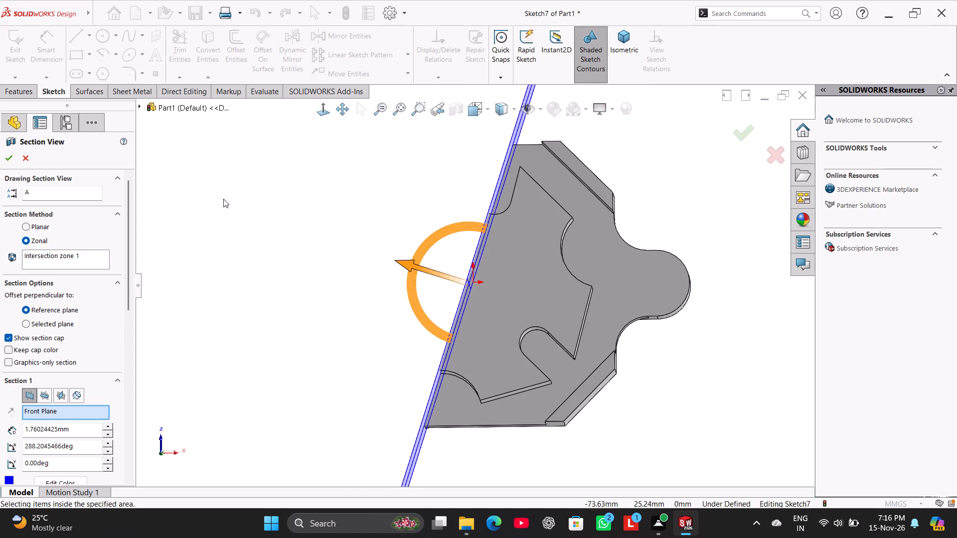
left_click(322, 114)
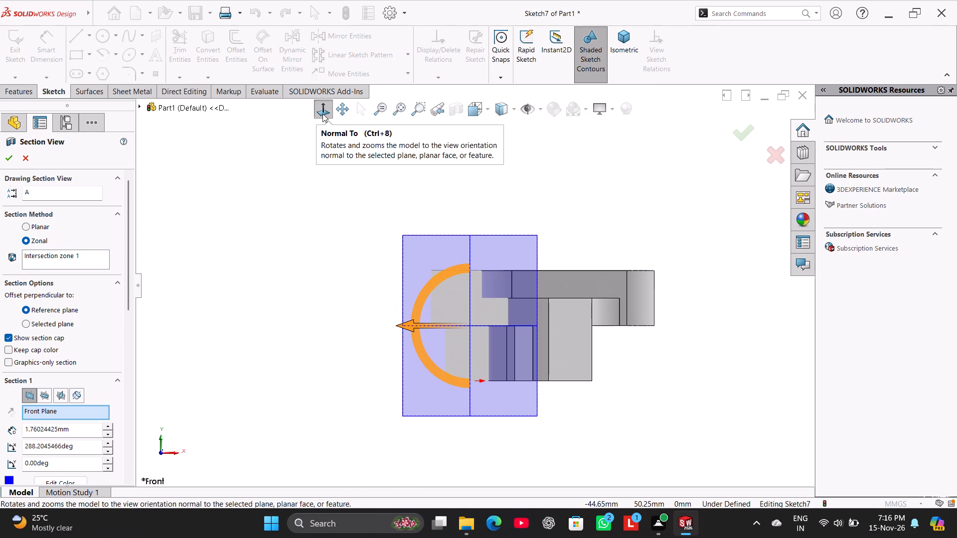
left_click(321, 114)
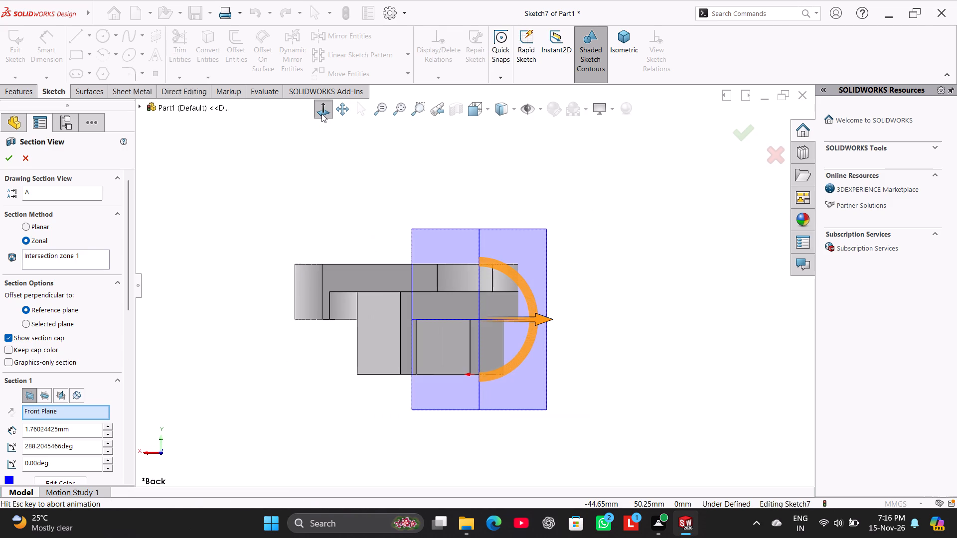
left_click(321, 114)
middle_click_drag(328, 318, 380, 351)
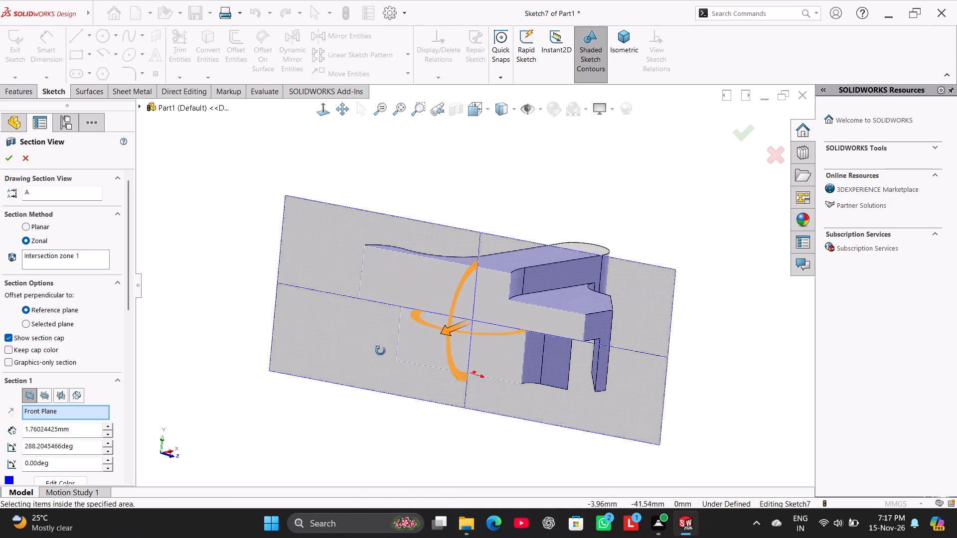
middle_click_drag(380, 351, 405, 323)
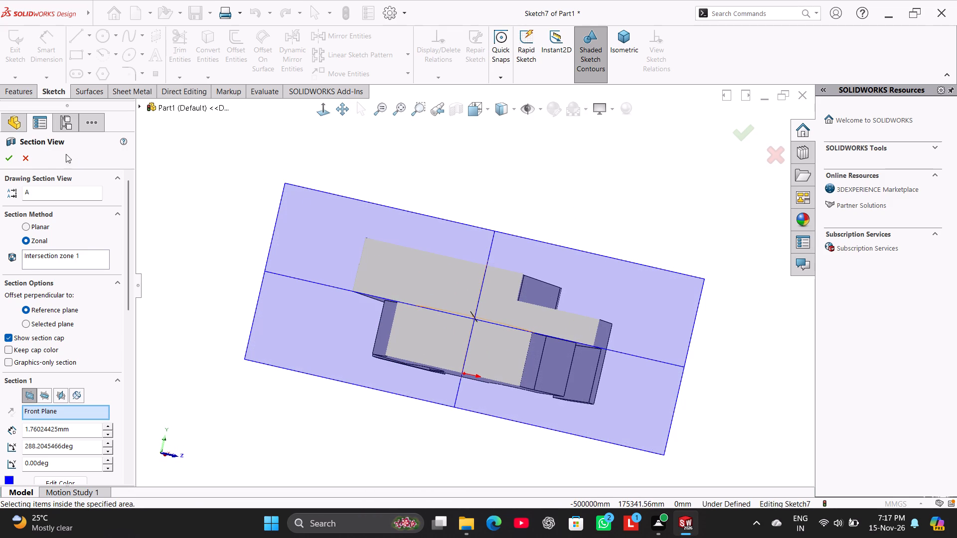
left_click(11, 155)
Examine the angled cut face from the side and underside, and turn the section view off.
middle_click_drag(340, 312, 307, 367)
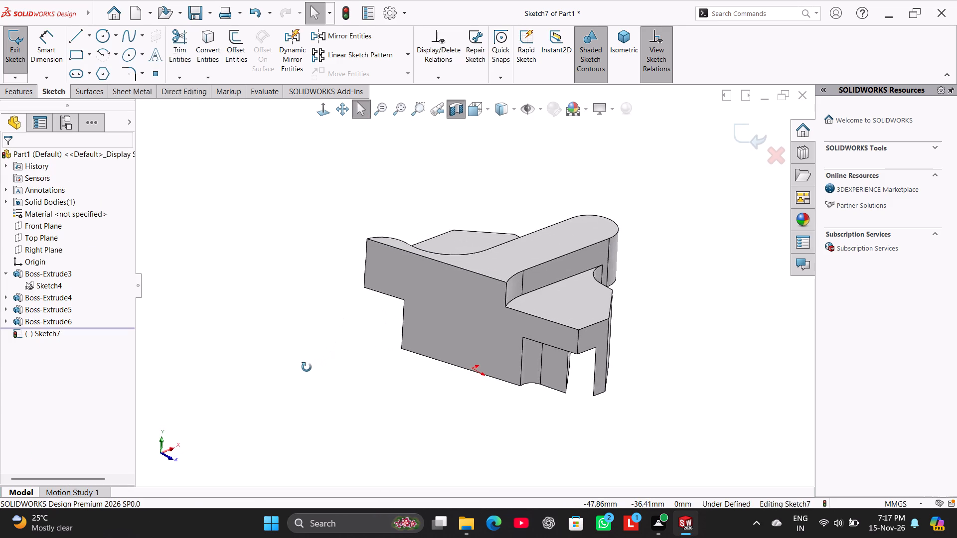
middle_click_drag(307, 367, 341, 301)
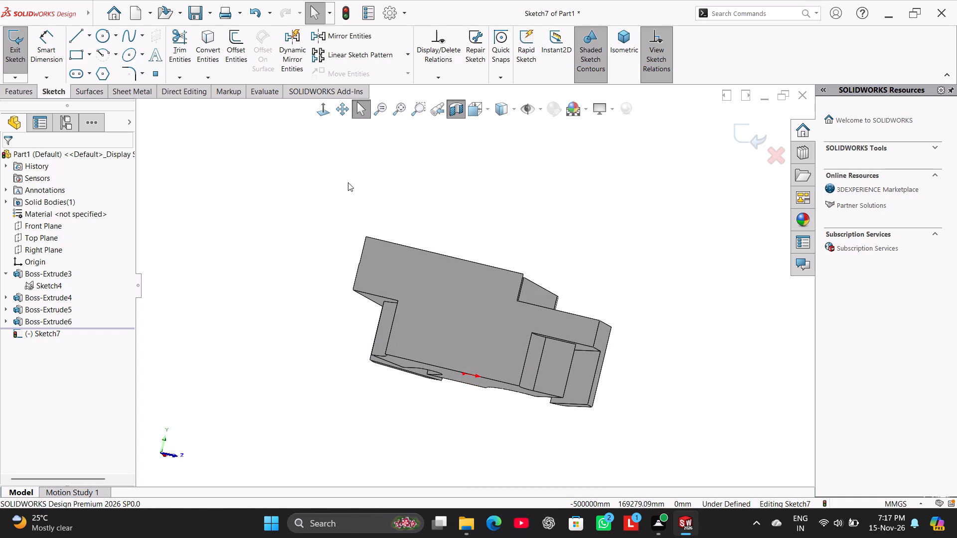
left_click(320, 115)
left_click(319, 119)
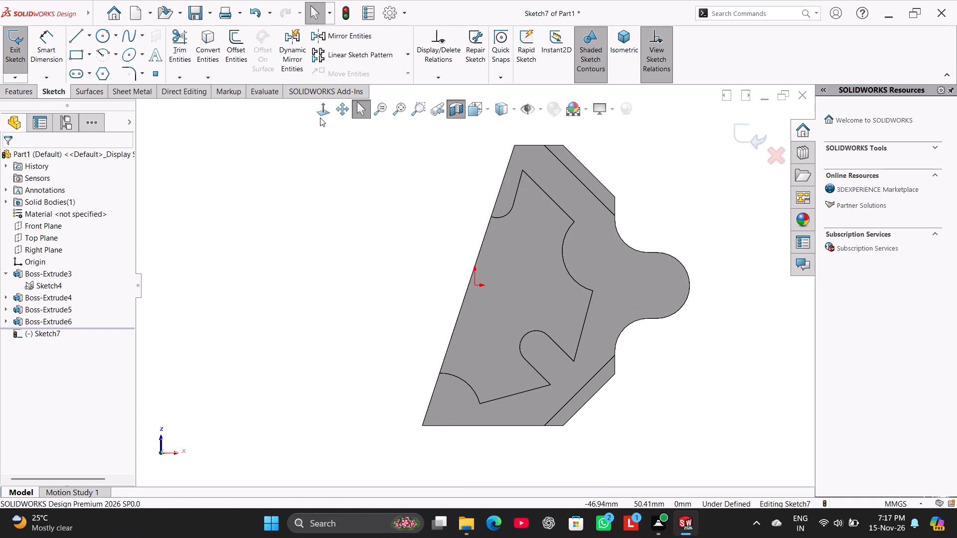
left_click(322, 106)
left_click(322, 106)
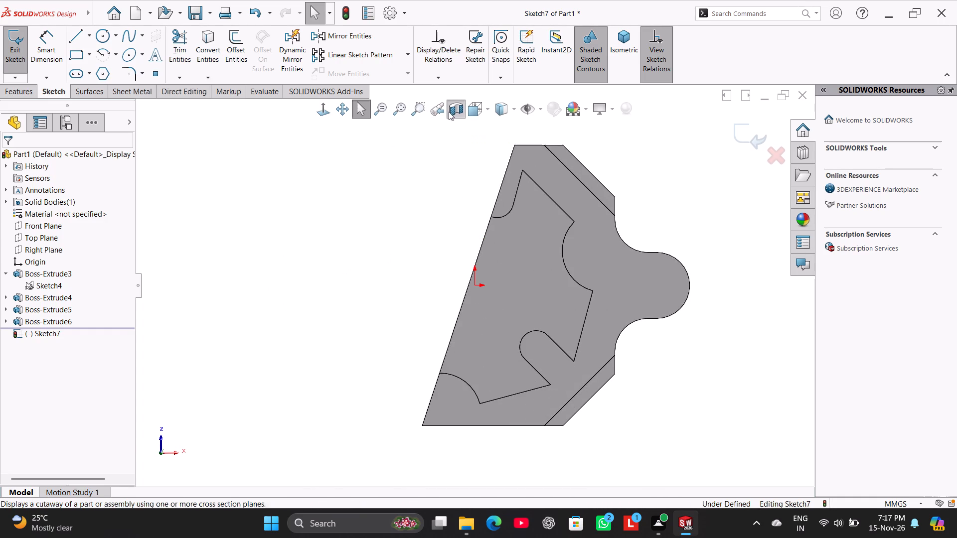
left_click(452, 112)
left_click(455, 107)
left_click(322, 112)
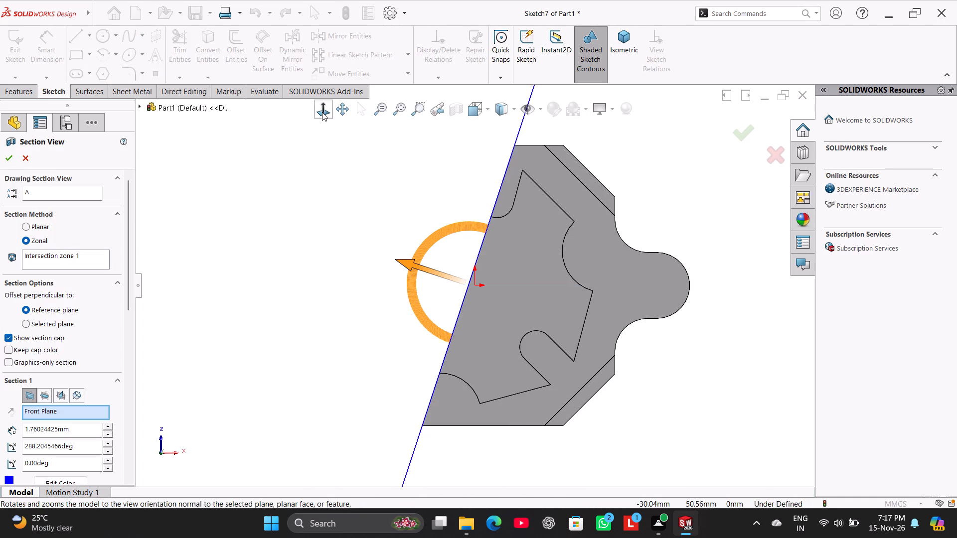
middle_click_drag(335, 280, 387, 298)
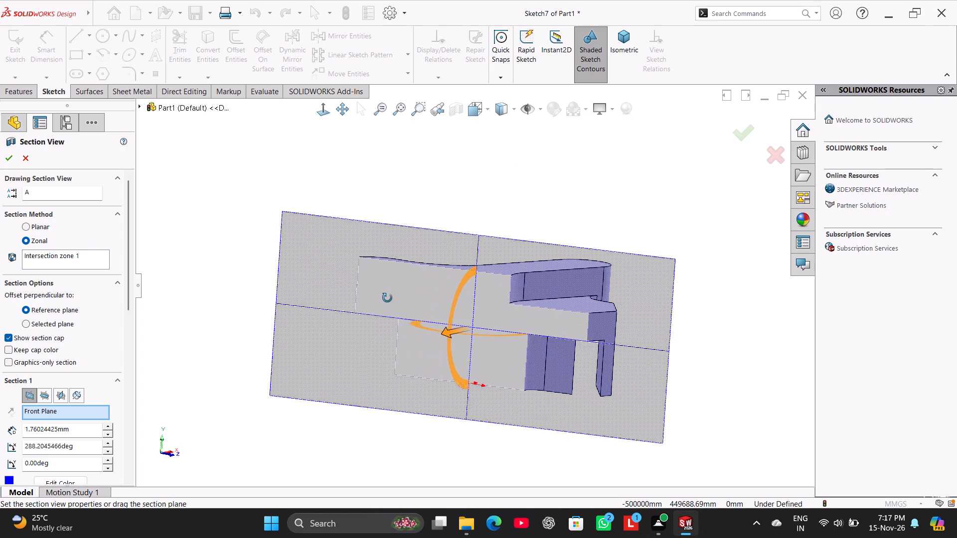
middle_click_drag(387, 298, 416, 299)
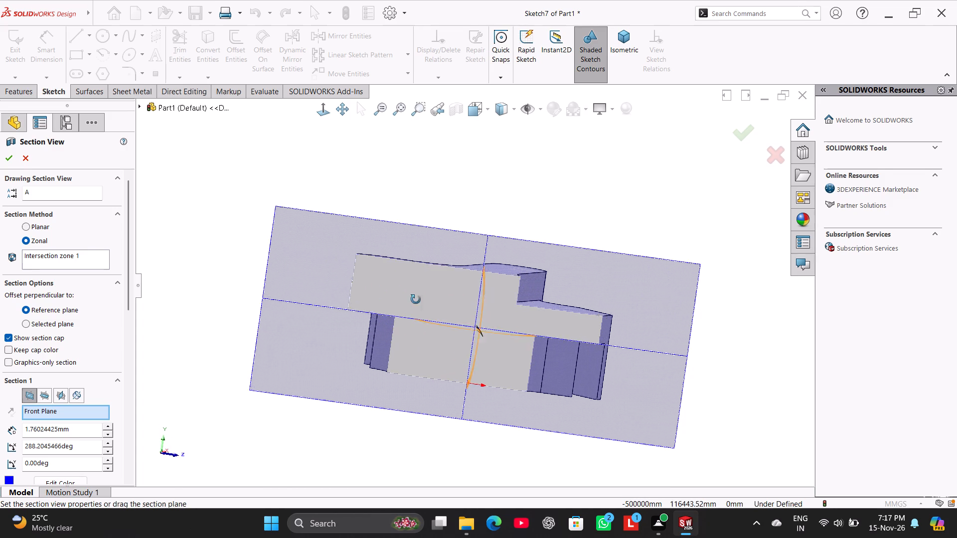
middle_click_drag(416, 299, 416, 297)
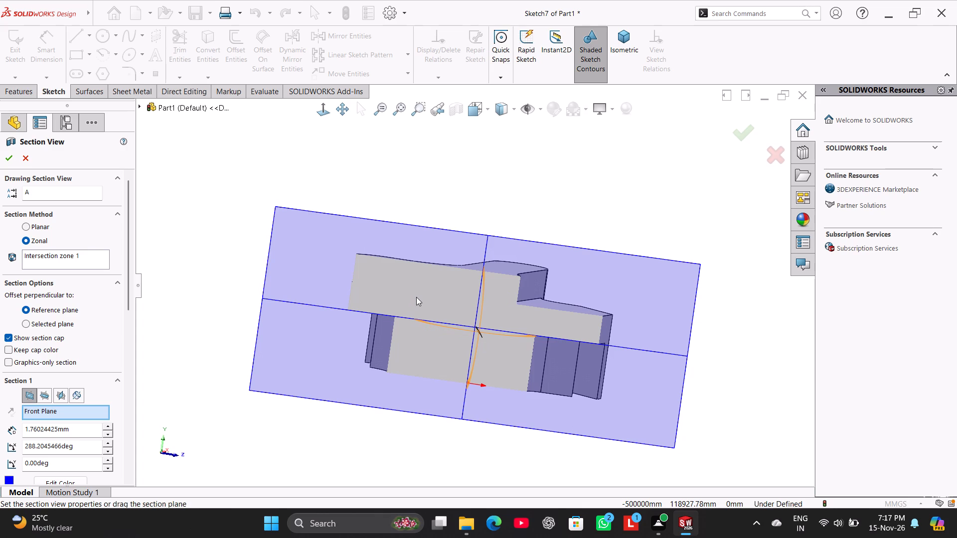
middle_click_drag(602, 227, 611, 227)
left_click(27, 154)
Close the empty sketch on the central boss's underside and show the whole part in isometric view.
right_click_drag(266, 235, 372, 175)
right_click_drag(326, 270, 371, 239)
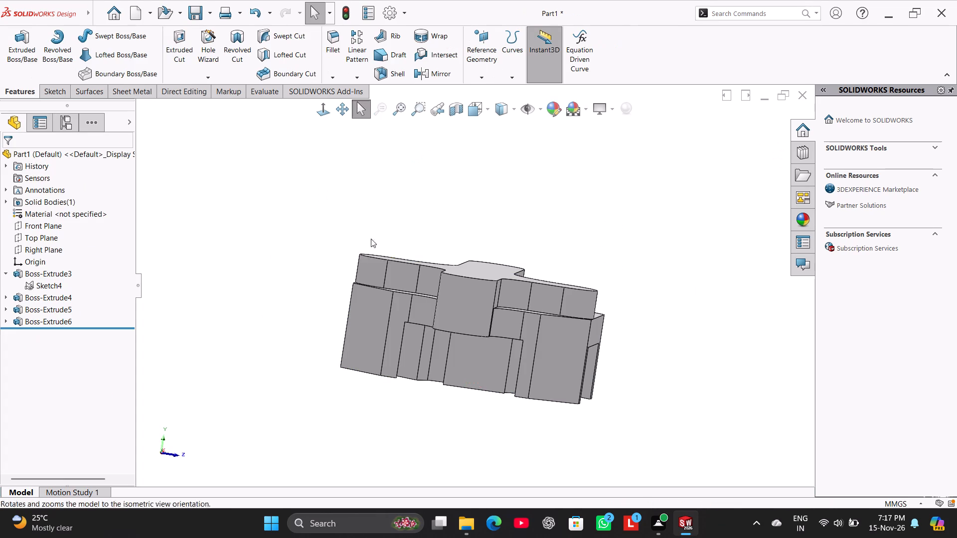
right_click_drag(371, 239, 466, 190)
left_click(296, 297)
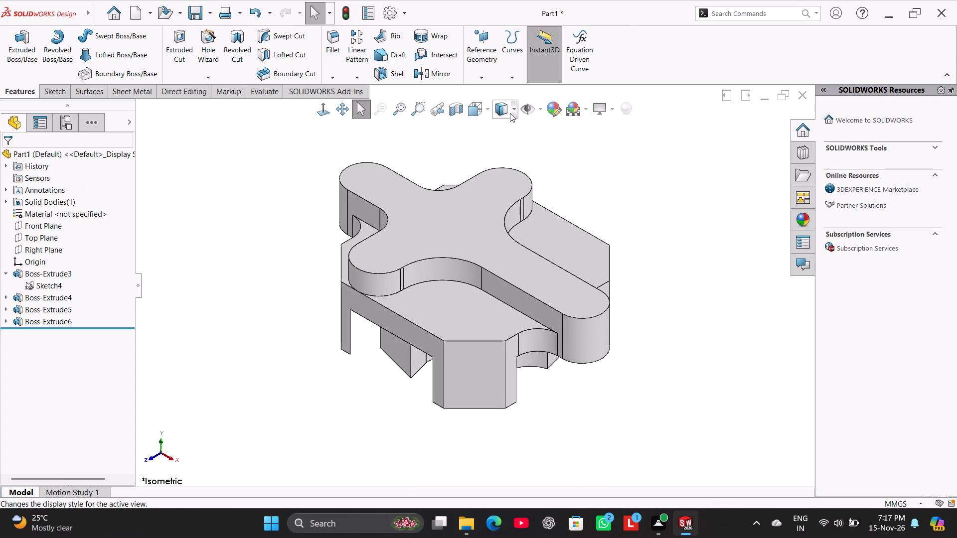
Reapply the Front Plane section view with the 1.76 mm offset and 288.2° rotation.
left_click(458, 107)
left_click(321, 112)
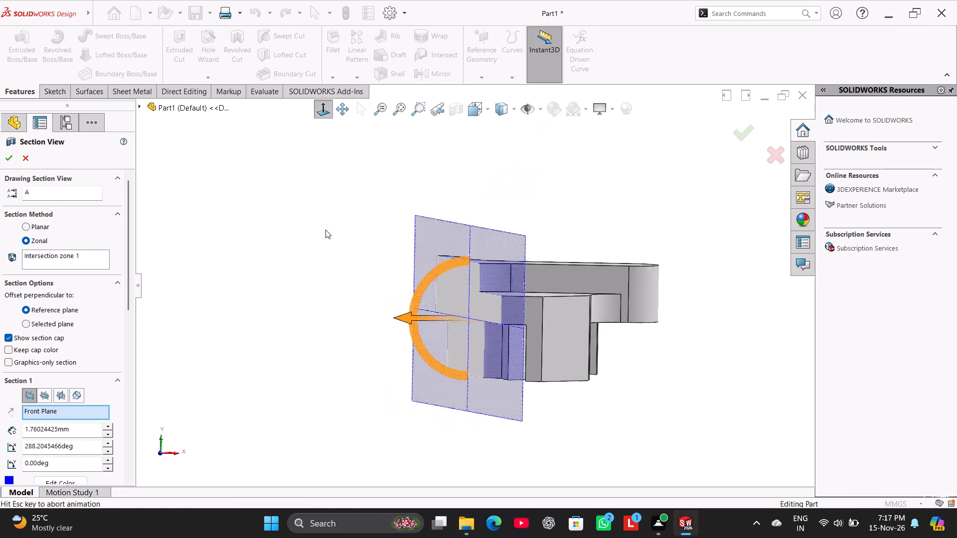
middle_click_drag(331, 254, 389, 291)
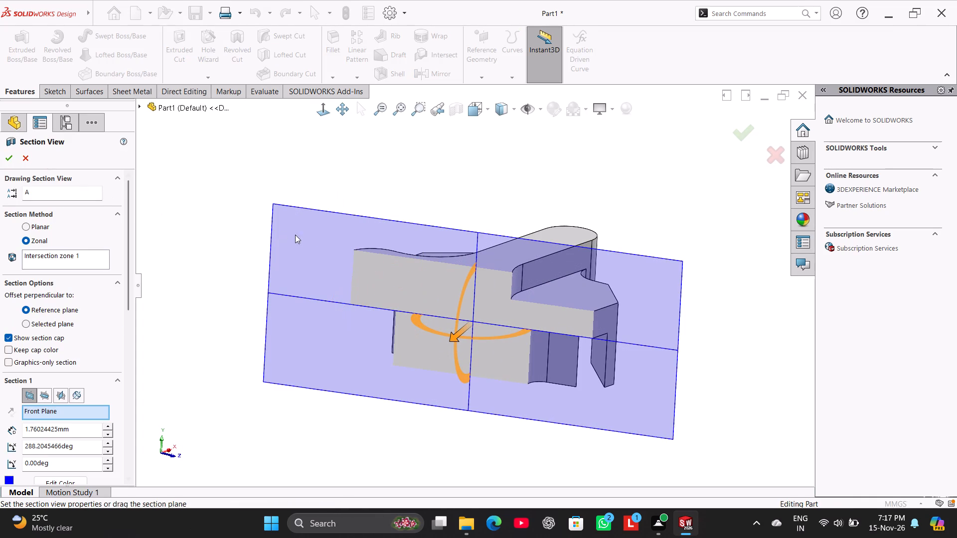
left_click(12, 158)
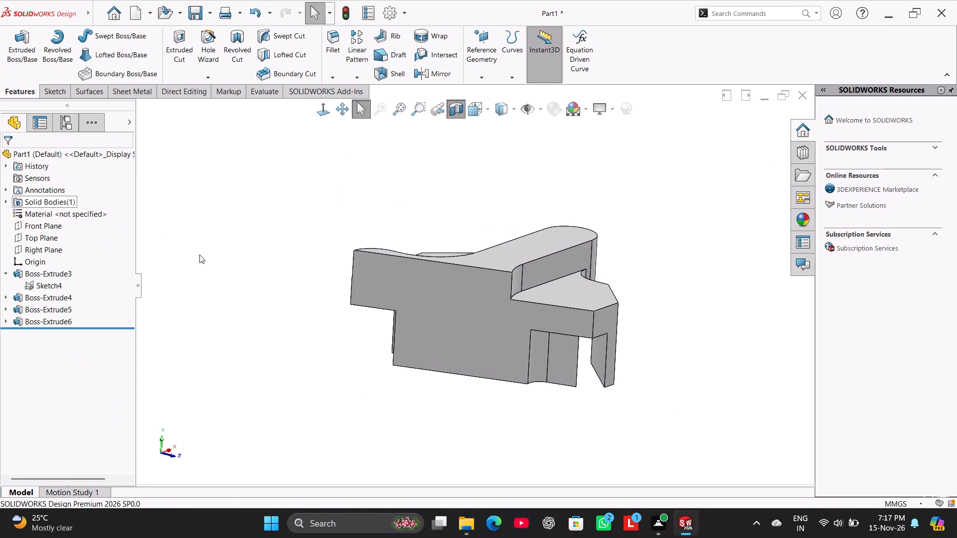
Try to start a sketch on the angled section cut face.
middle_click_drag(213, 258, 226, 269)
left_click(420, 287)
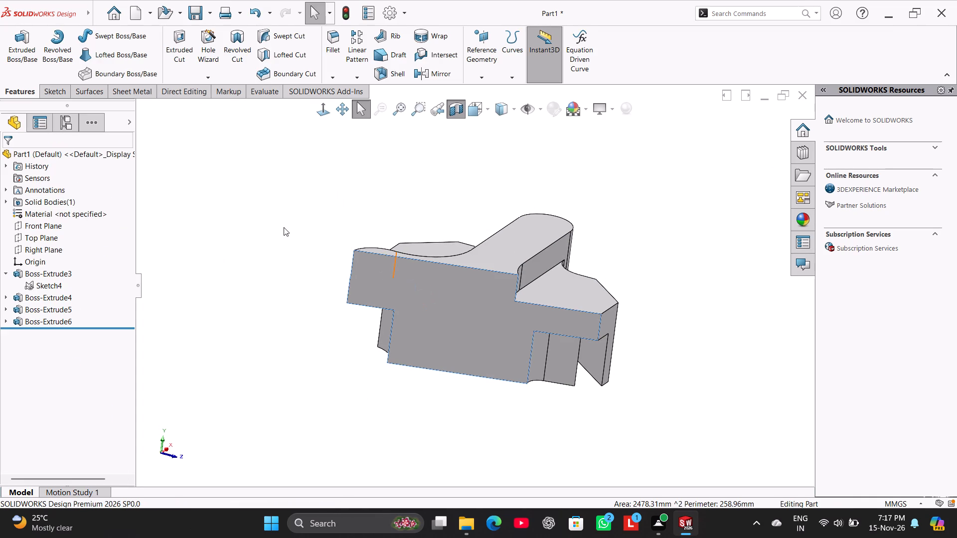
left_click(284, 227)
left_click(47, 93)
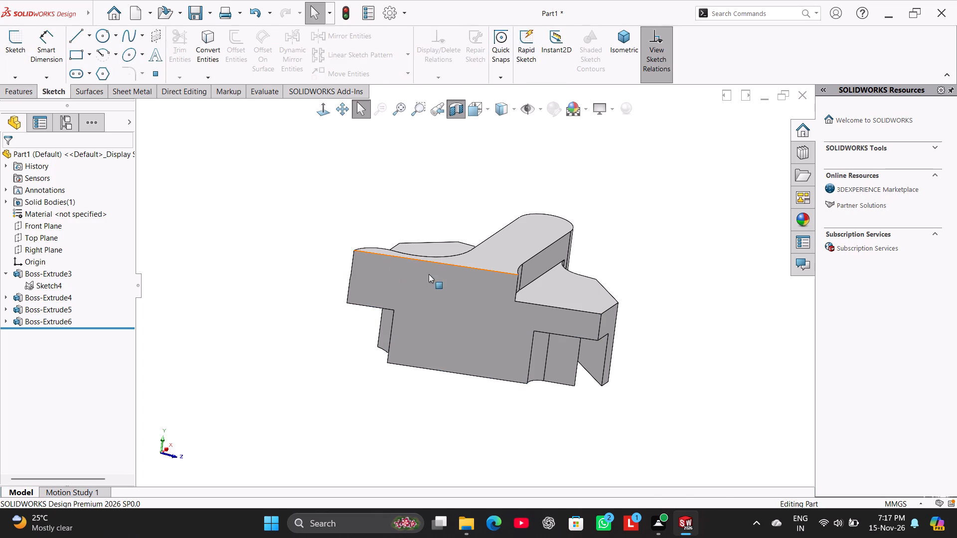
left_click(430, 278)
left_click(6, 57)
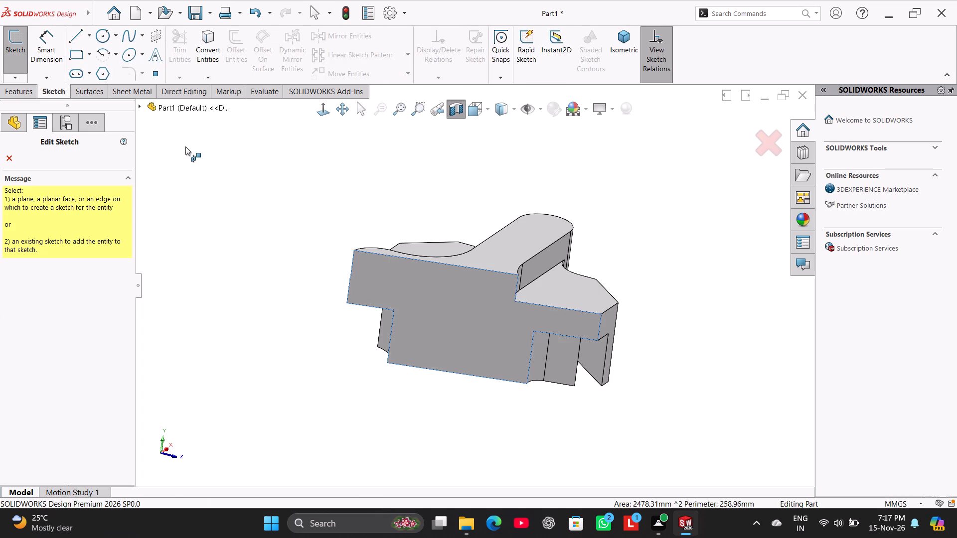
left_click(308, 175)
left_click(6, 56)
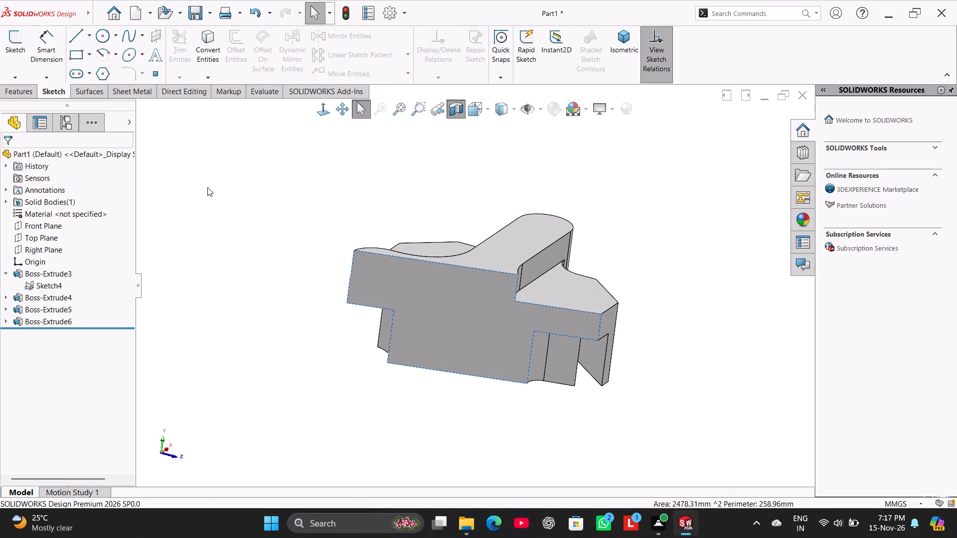
Examine the sectioned part's cut face, central notched boss and corner strips from the side and underside.
middle_click_drag(305, 266, 317, 221)
left_click(273, 320)
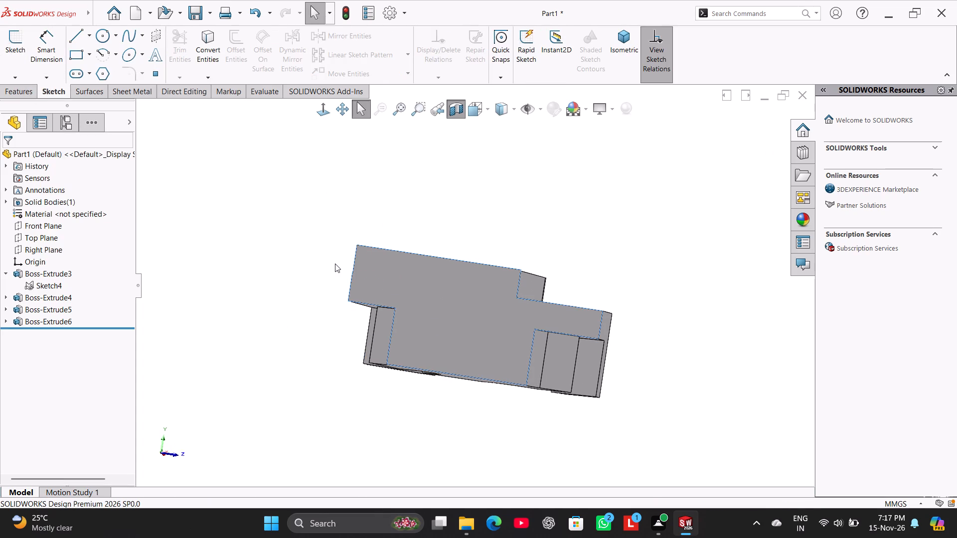
middle_click_drag(336, 277, 323, 299)
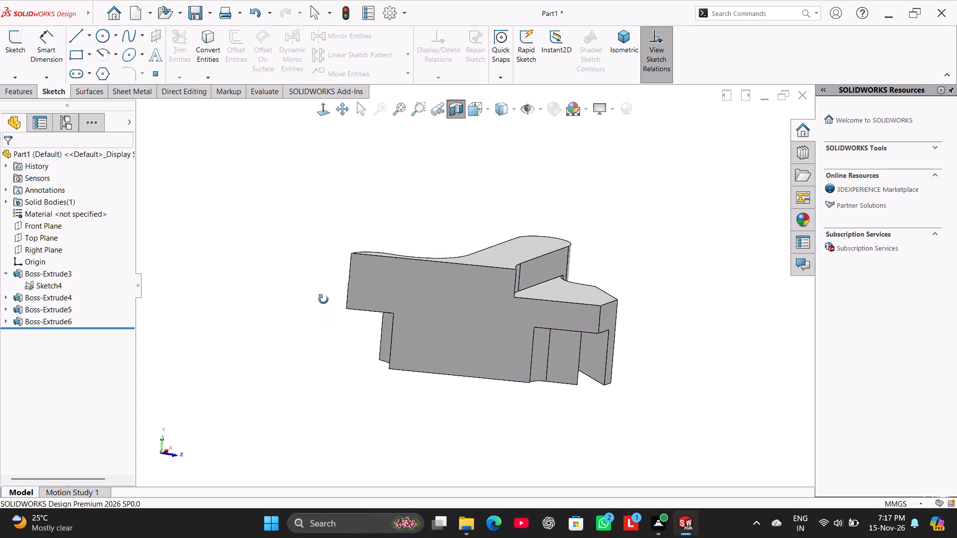
middle_click_drag(323, 299, 290, 329)
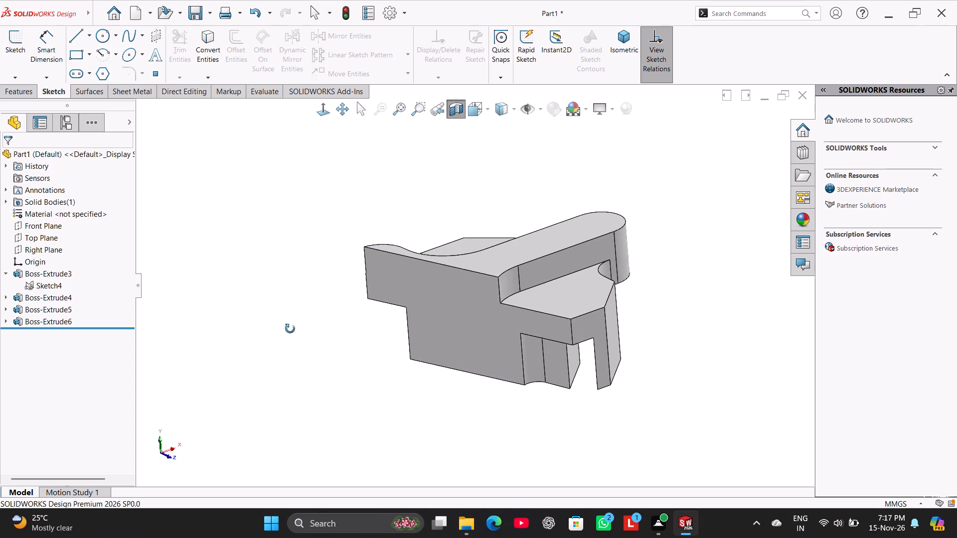
middle_click_drag(290, 329, 315, 178)
scroll(308, 290, "down", 1)
middle_click_drag(307, 292, 313, 297)
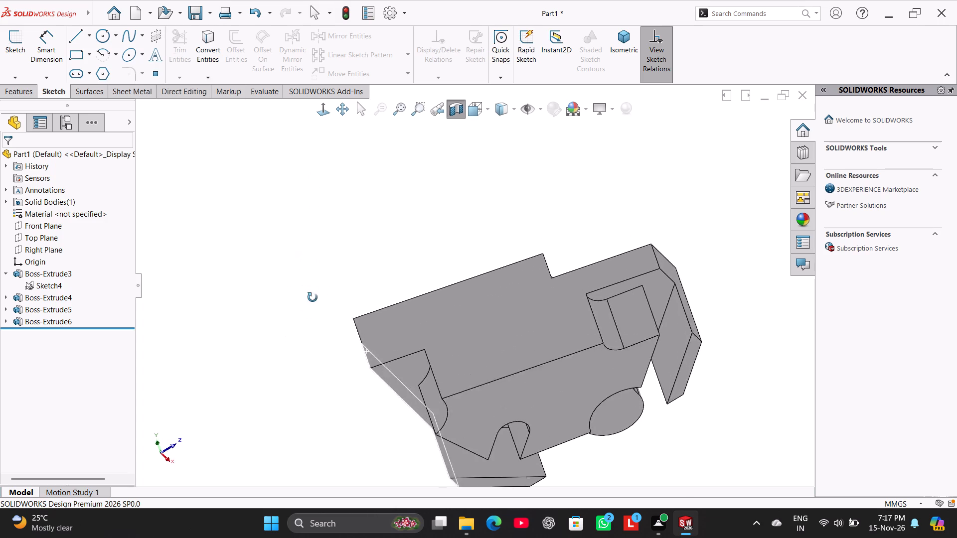
middle_click_drag(313, 297, 233, 277)
middle_click_drag(627, 379, 657, 270)
scroll(643, 339, "up", 1)
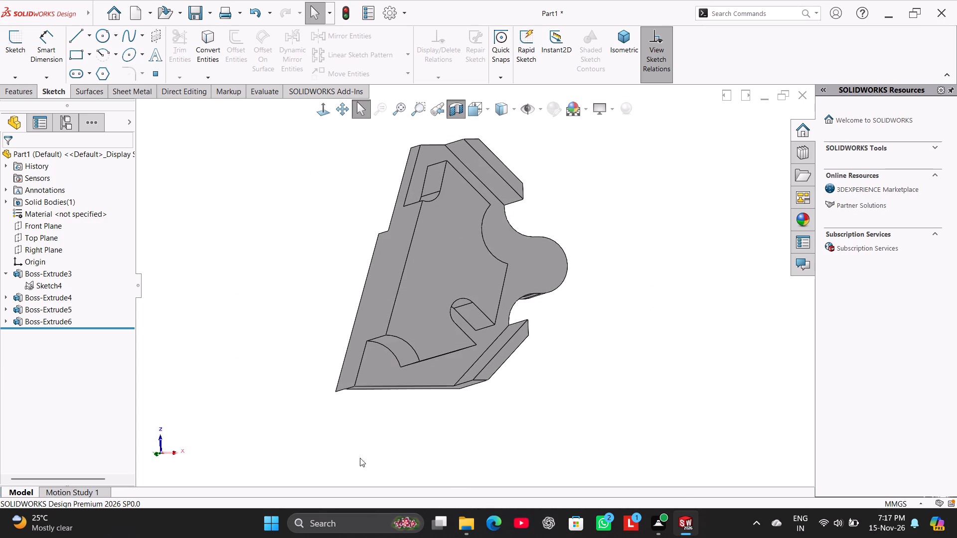
middle_click_drag(360, 467, 438, 499)
middle_click_drag(291, 190, 147, 204)
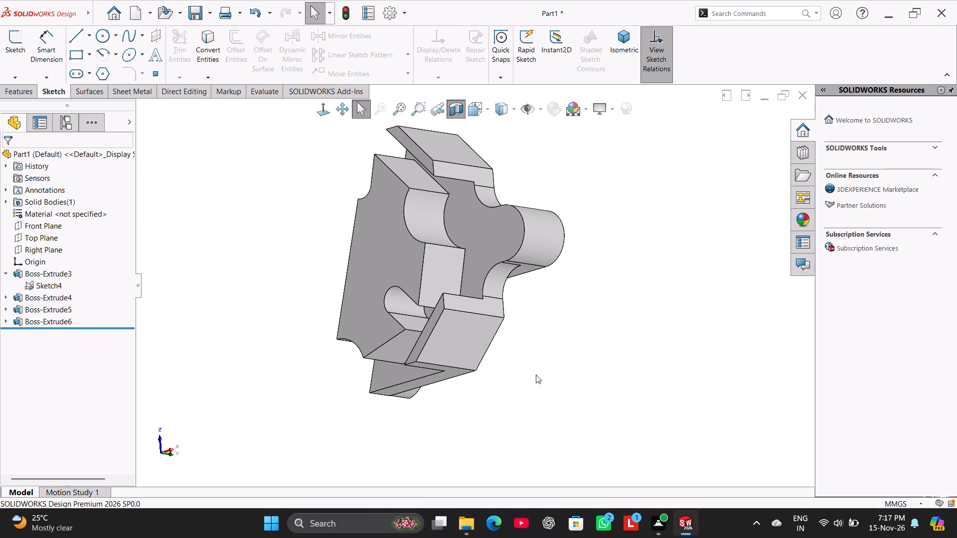
middle_click_drag(541, 361, 618, 211)
middle_click_drag(632, 322, 639, 276)
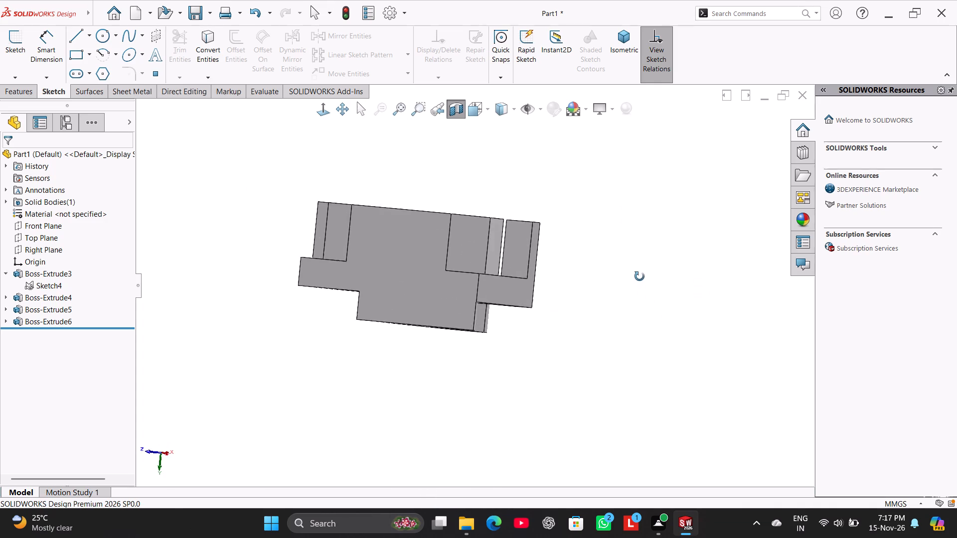
middle_click_drag(639, 276, 684, 303)
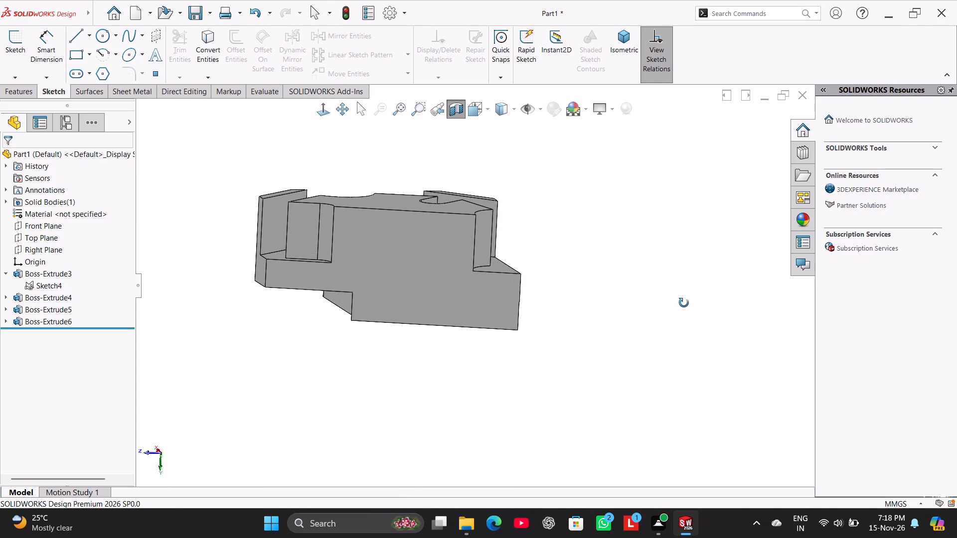
Examine the sectioned part's stepped cut profile from the side and slightly below.
middle_click_drag(684, 303, 681, 290)
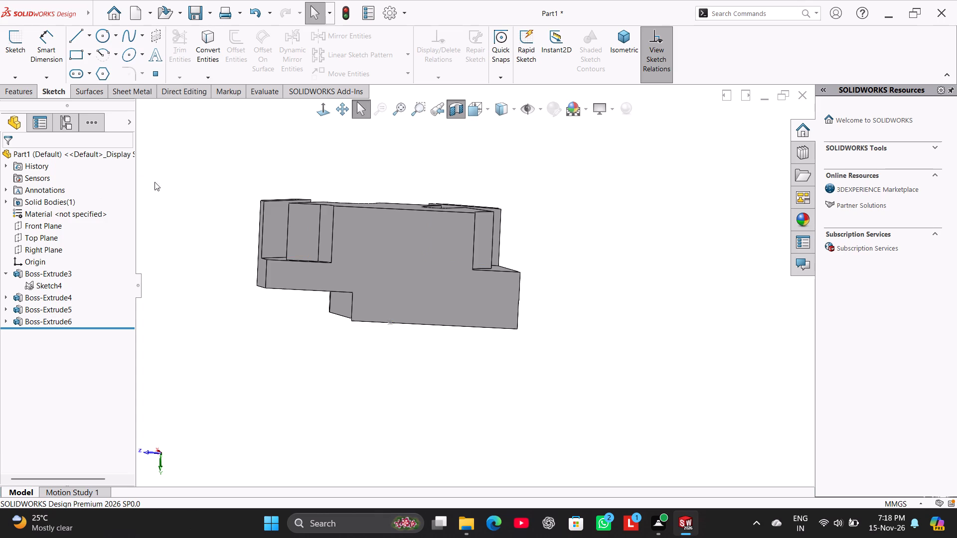
middle_click_drag(636, 282, 631, 291)
middle_click_drag(635, 291, 647, 286)
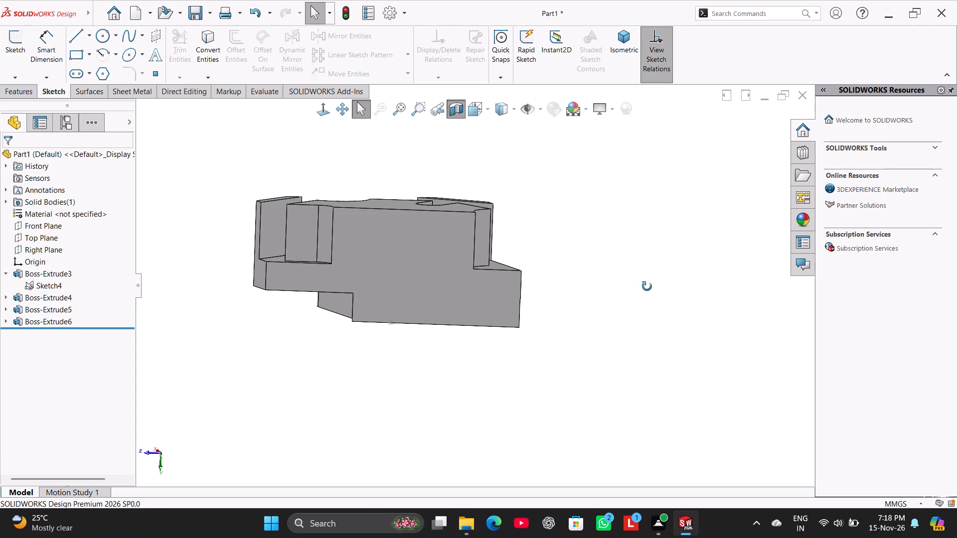
middle_click_drag(647, 286, 648, 286)
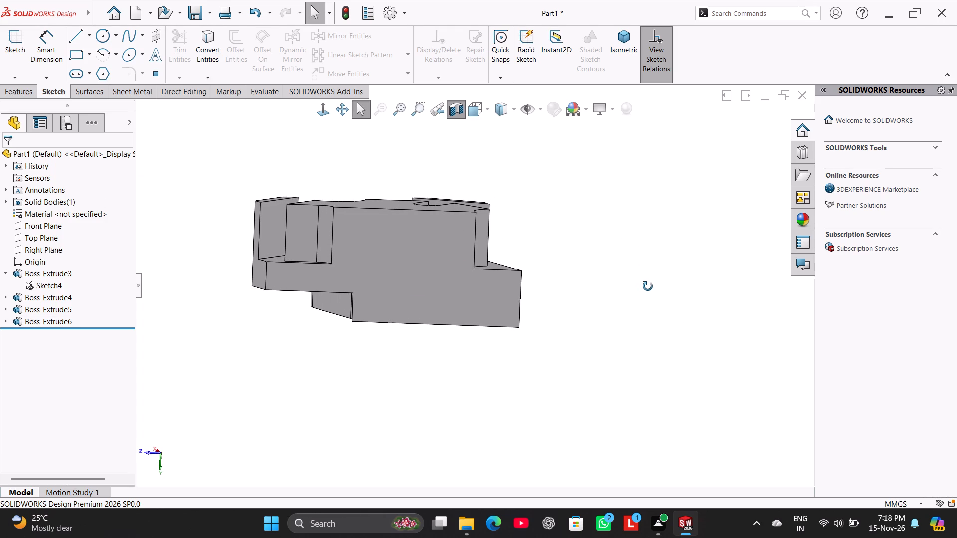
middle_click_drag(648, 286, 653, 278)
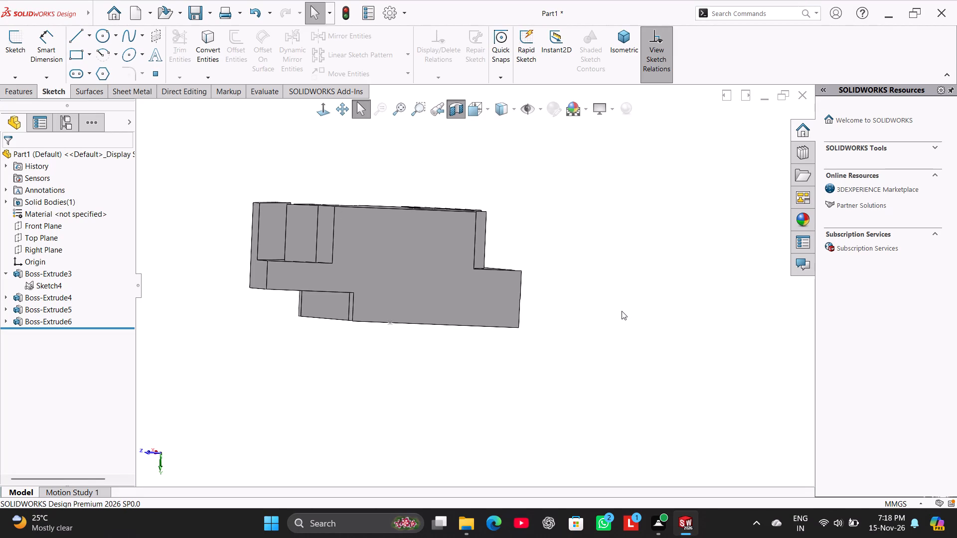
middle_click_drag(621, 309, 603, 284)
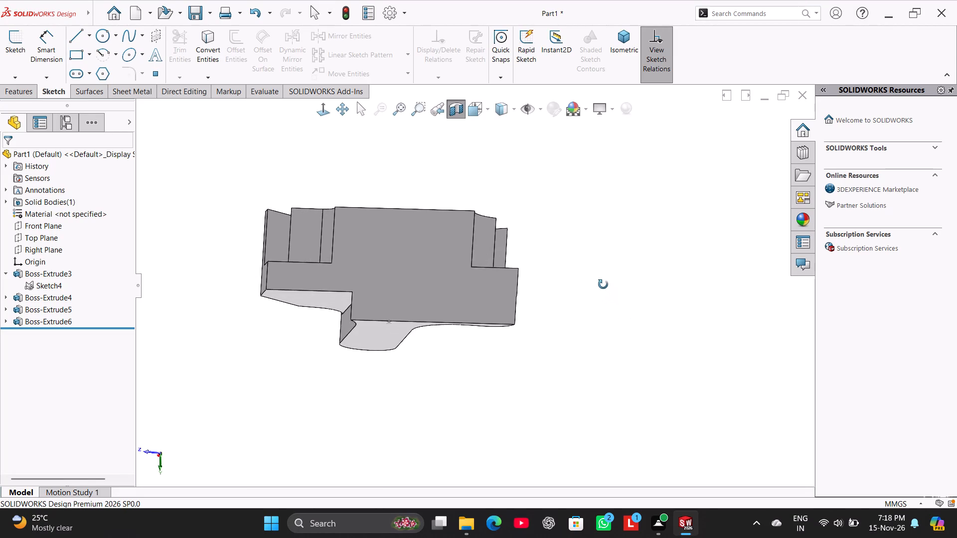
middle_click_drag(603, 284, 592, 312)
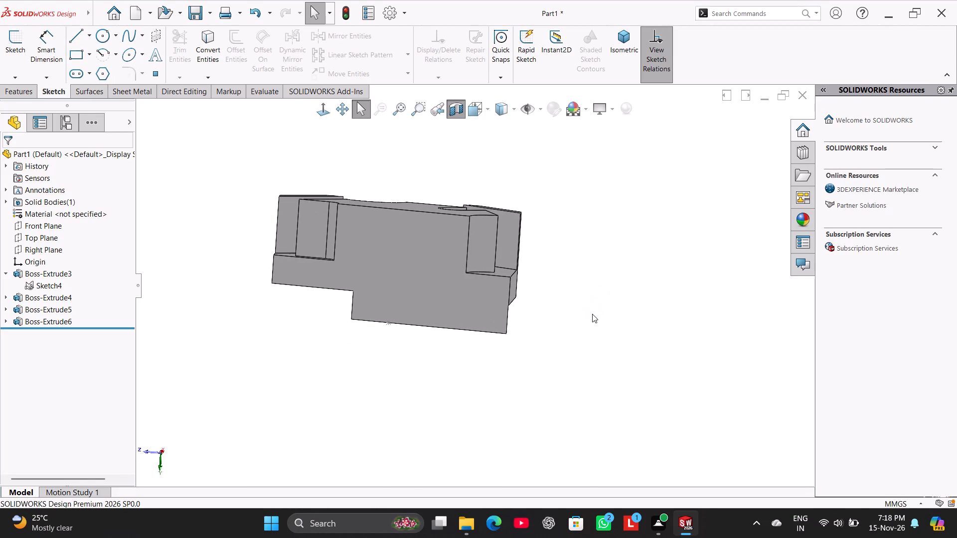
Turn off the section view and show the whole part in isometric view.
left_click(463, 117)
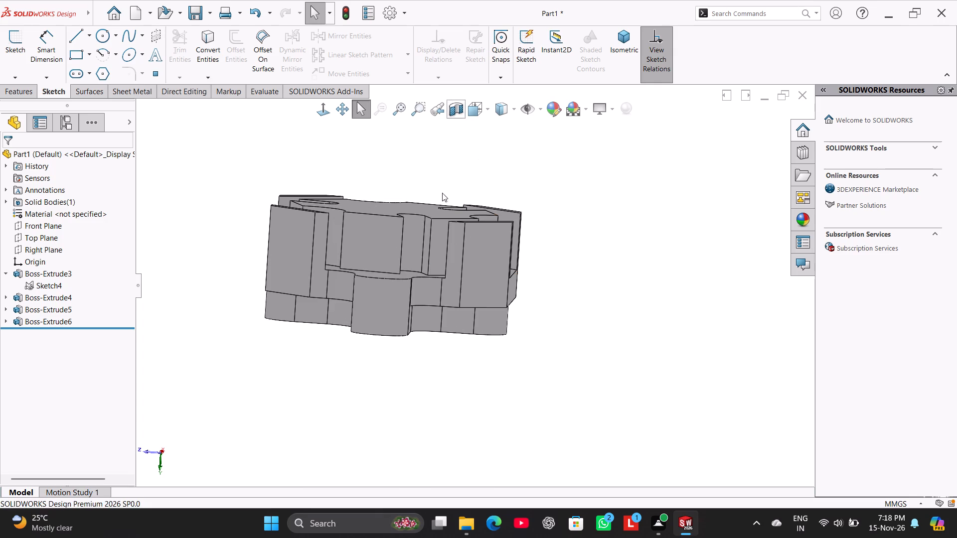
right_click_drag(350, 326, 454, 252)
left_click(328, 347)
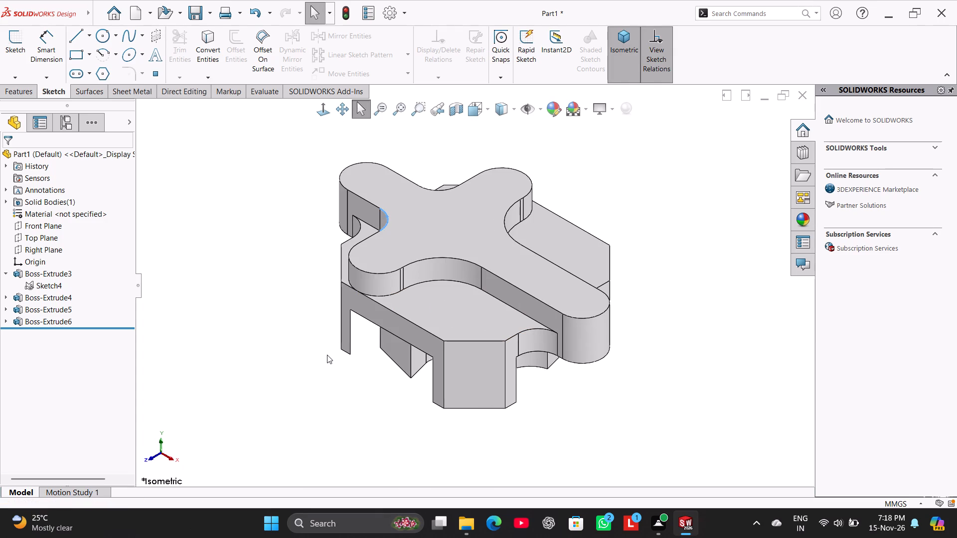
middle_click_drag(311, 360, 305, 221)
middle_click_drag(276, 326, 238, 203)
middle_click_drag(266, 310, 239, 225)
right_click_drag(265, 387, 449, 259)
key("ctrl+2")
right_click_drag(286, 392, 489, 273)
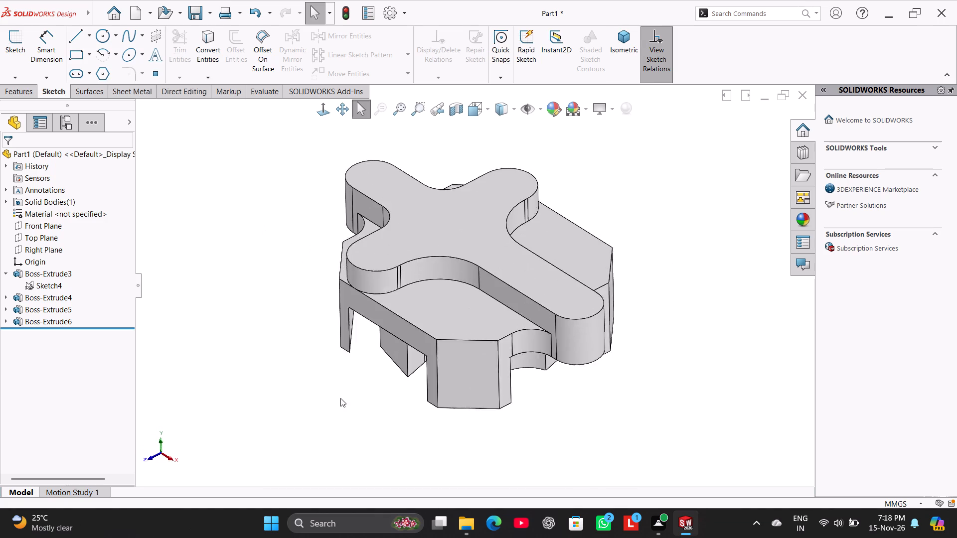
Inspect the part's underside and measure the normal distance between the cross-shaped plate's outer face and the notched central boss's end face.
middle_click_drag(305, 410, 338, 239)
middle_click_drag(314, 372, 304, 243)
middle_click_drag(285, 356, 275, 257)
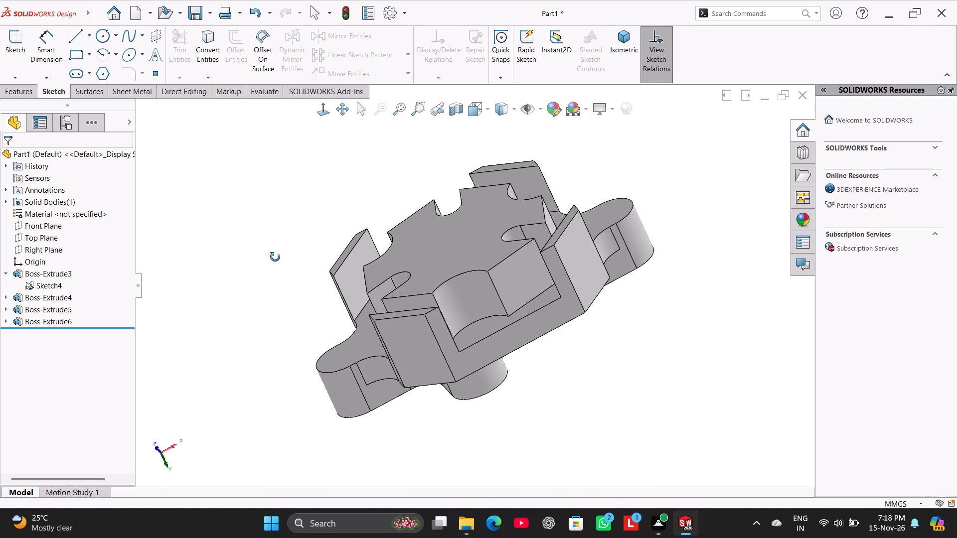
middle_click_drag(275, 257, 279, 247)
middle_click_drag(281, 322, 215, 353)
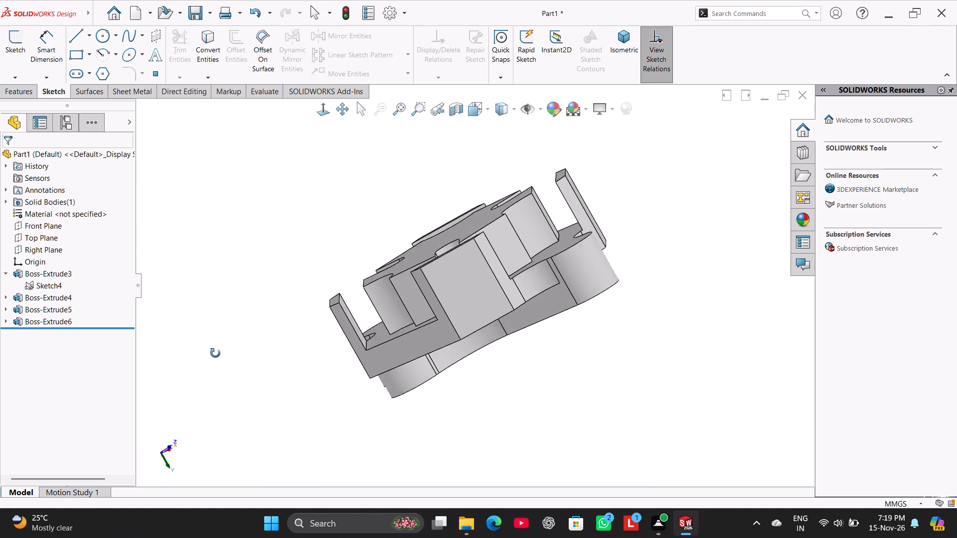
middle_click_drag(215, 353, 232, 379)
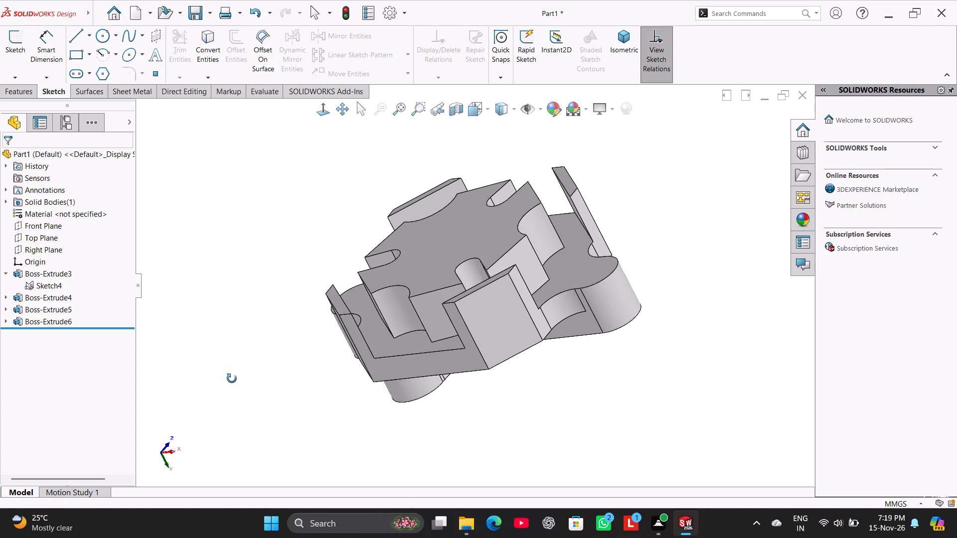
middle_click_drag(232, 379, 236, 349)
middle_click_drag(249, 404, 261, 347)
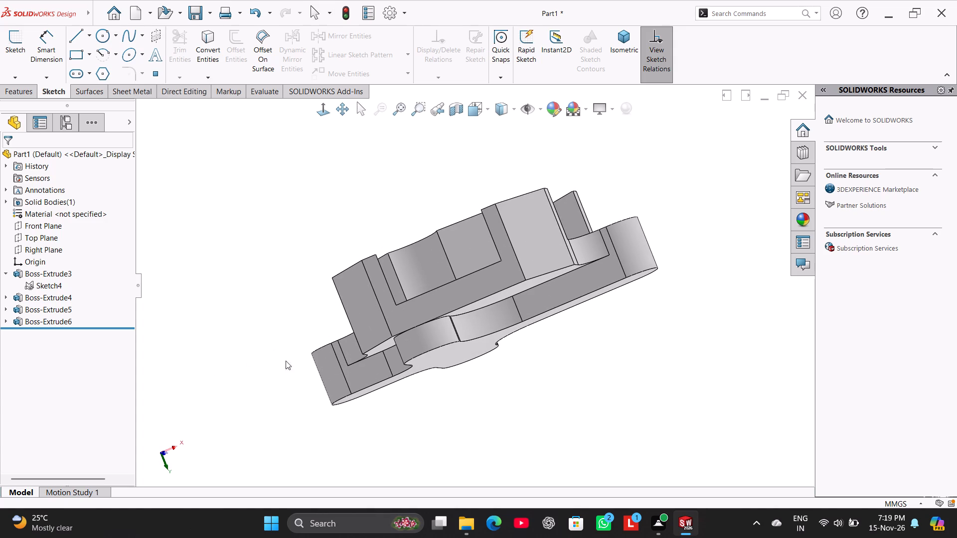
left_click(464, 350, "ctrl")
middle_click_drag(421, 236, 435, 341)
left_click(454, 260, "ctrl")
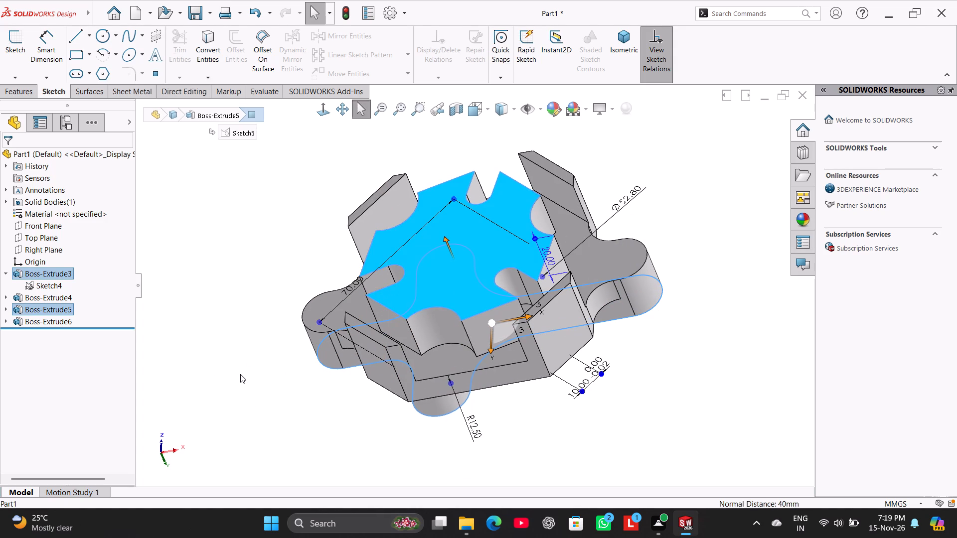
left_click(240, 376)
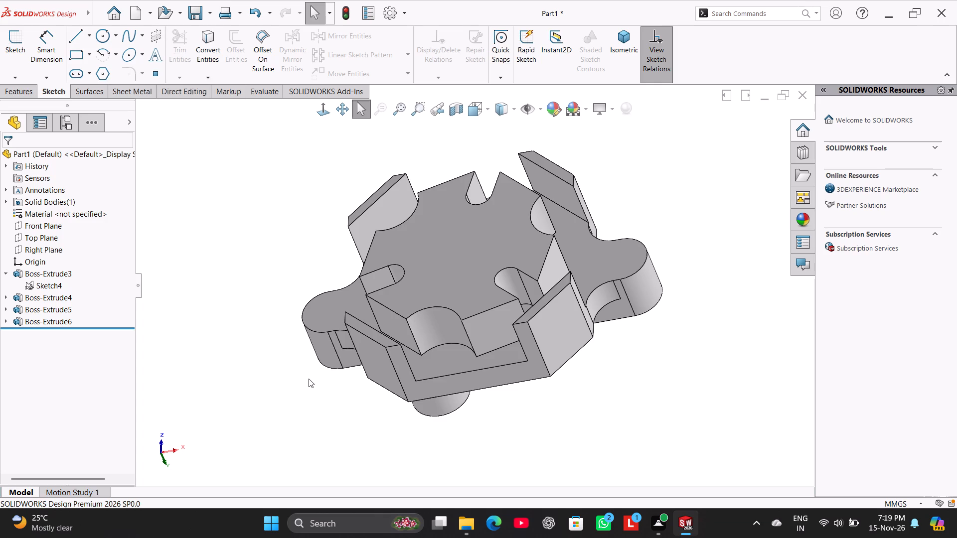
Set the extrusion depth of the notched central boss, Boss-Extrude5, to 9 mm.
middle_click_drag(275, 364, 270, 332)
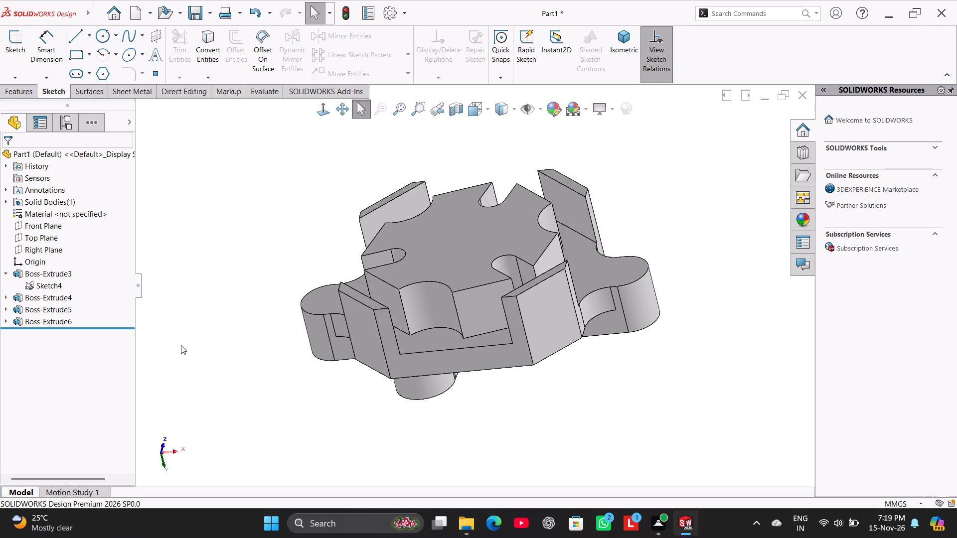
right_click(62, 306)
left_click(71, 272)
middle_click_drag(226, 317, 249, 299)
double_click(64, 296)
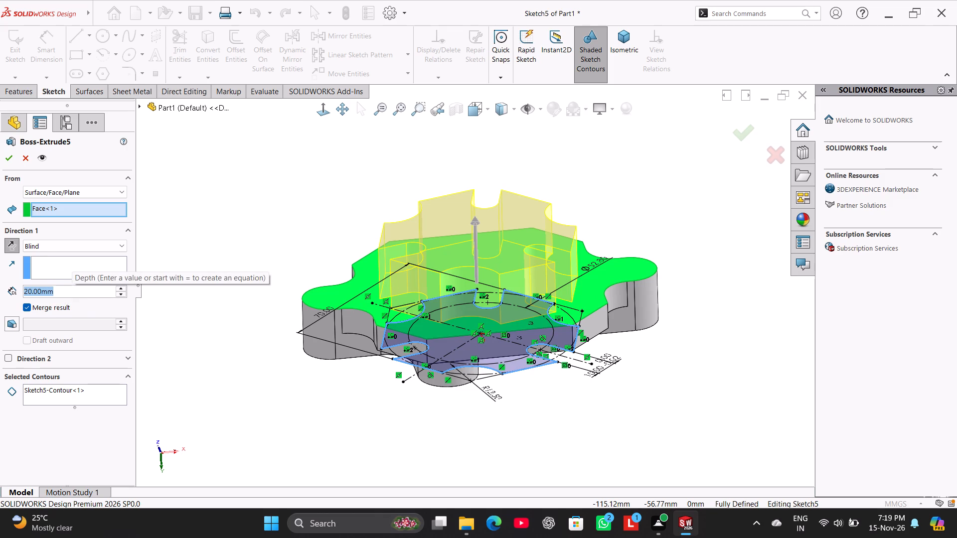
key("9")
key("Return")
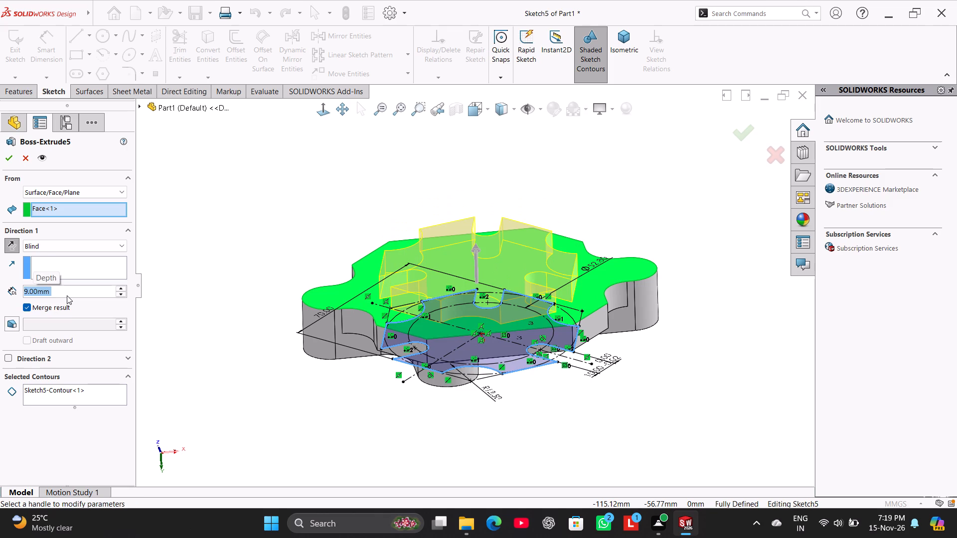
left_click(7, 157)
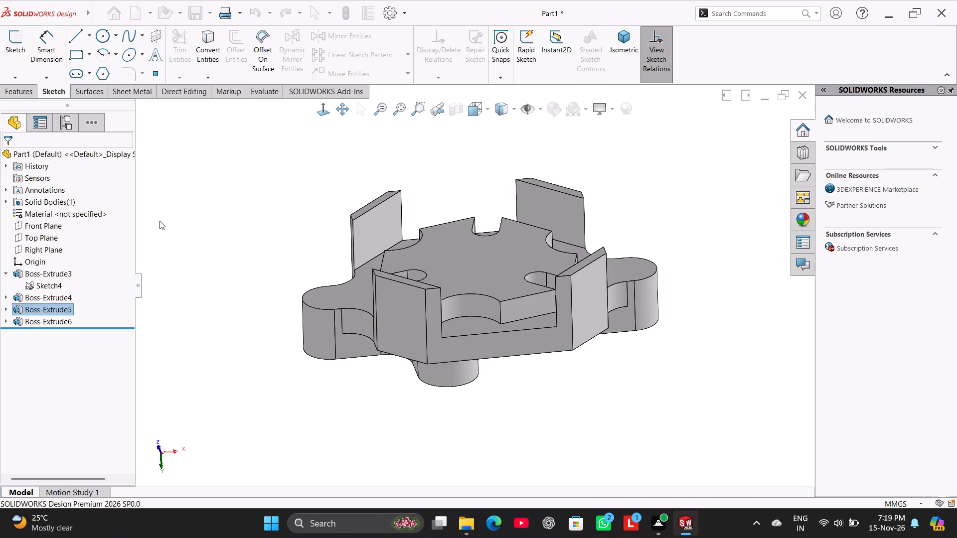
left_click(183, 222)
Set the extrusion depth of the four corner strips, Boss-Extrude6, to 9 mm.
right_click(59, 319)
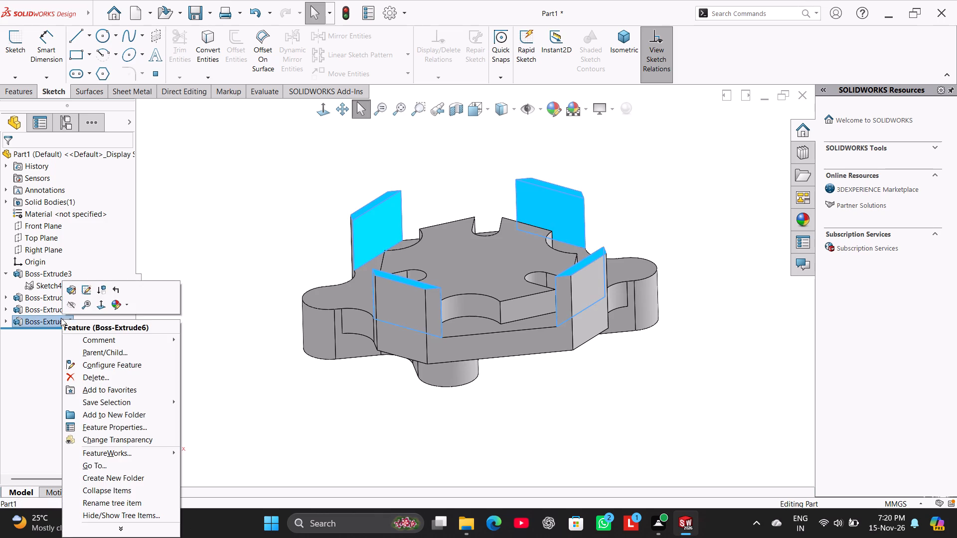
left_click(71, 287)
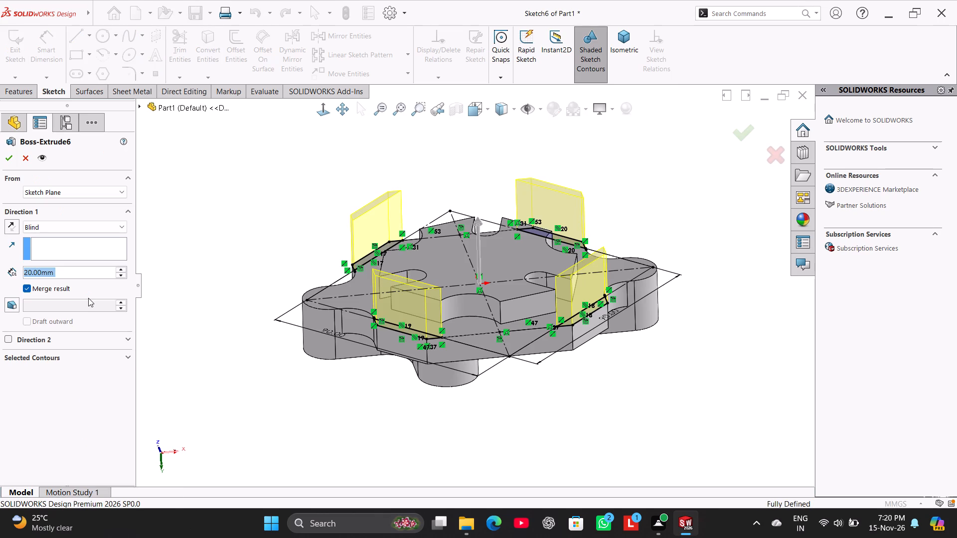
key("9")
key("Return")
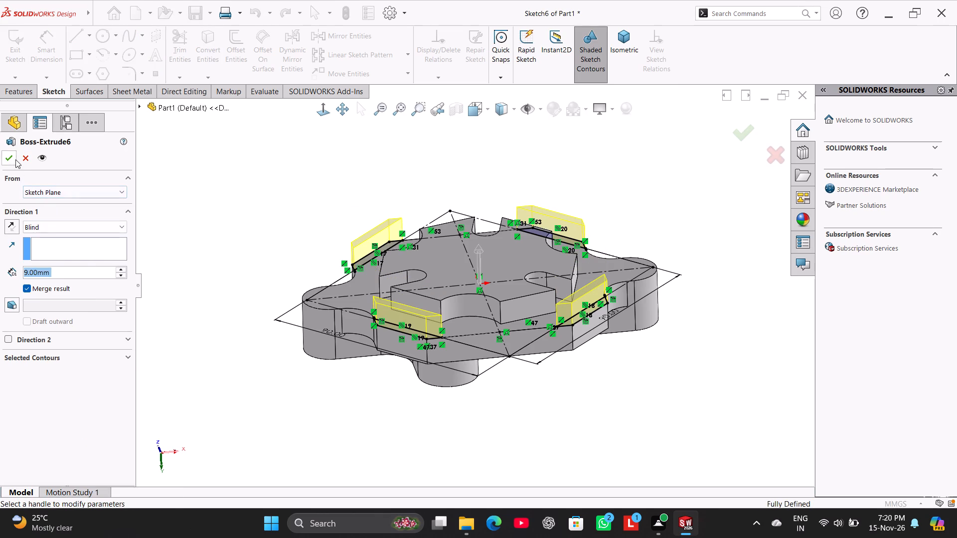
left_click(15, 159)
left_click(212, 203)
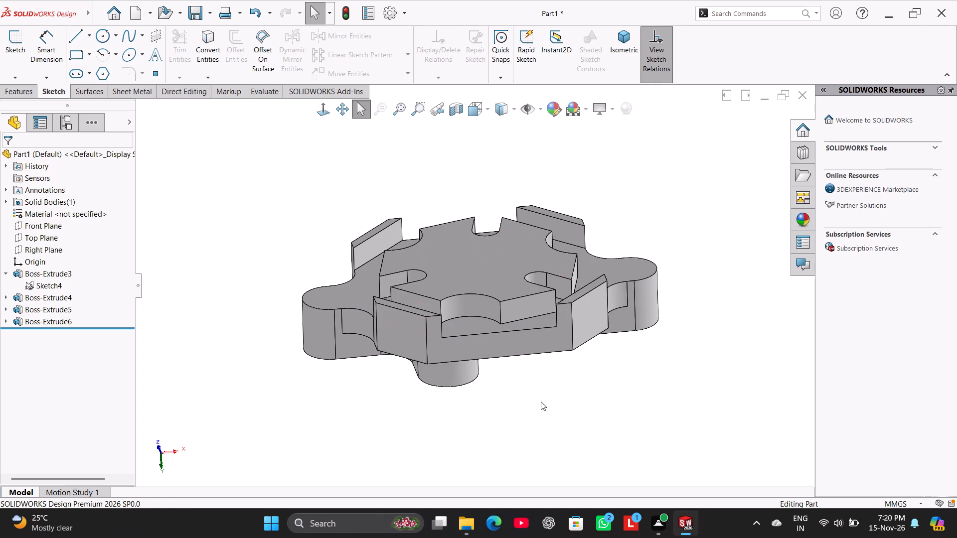
Inspect the shortened features from several sides and measure the normal distance between the cross-shaped plate's outer face and the adjoining octagonal plate's face.
middle_click_drag(563, 407, 645, 408)
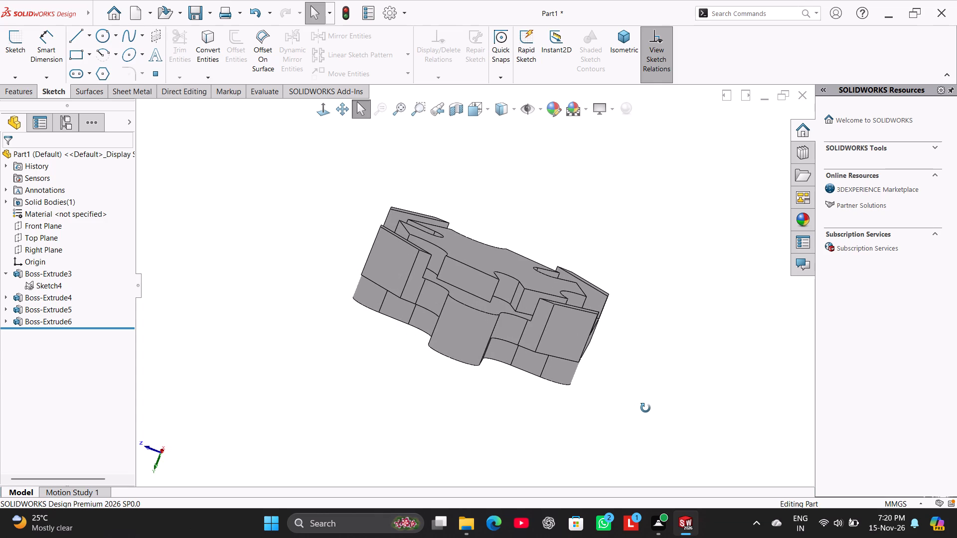
middle_click_drag(645, 408, 658, 403)
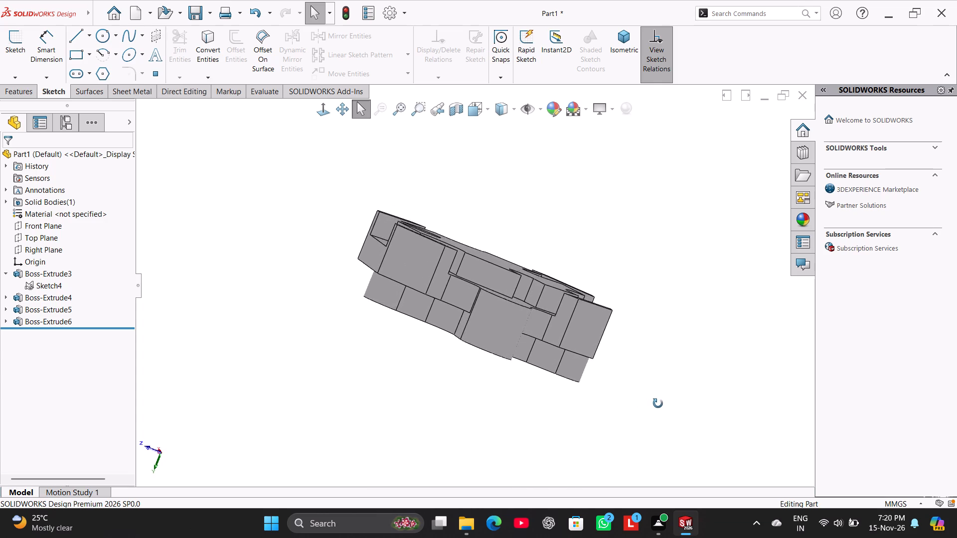
middle_click_drag(658, 403, 482, 437)
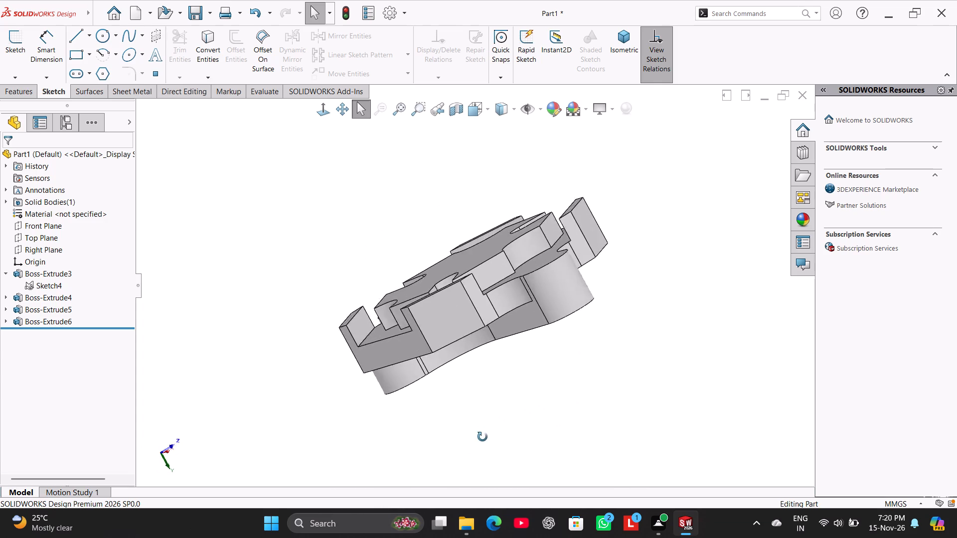
middle_click_drag(482, 437, 529, 405)
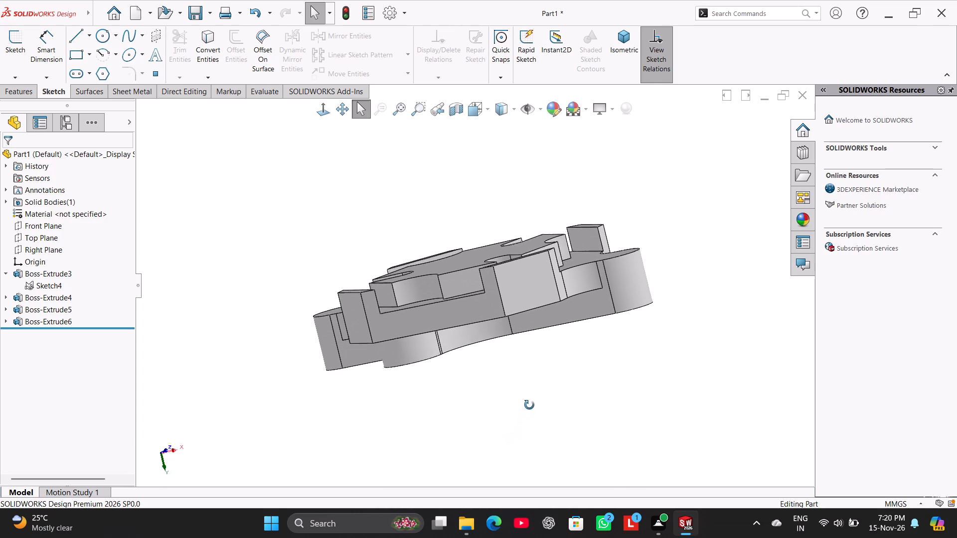
middle_click_drag(529, 405, 533, 397)
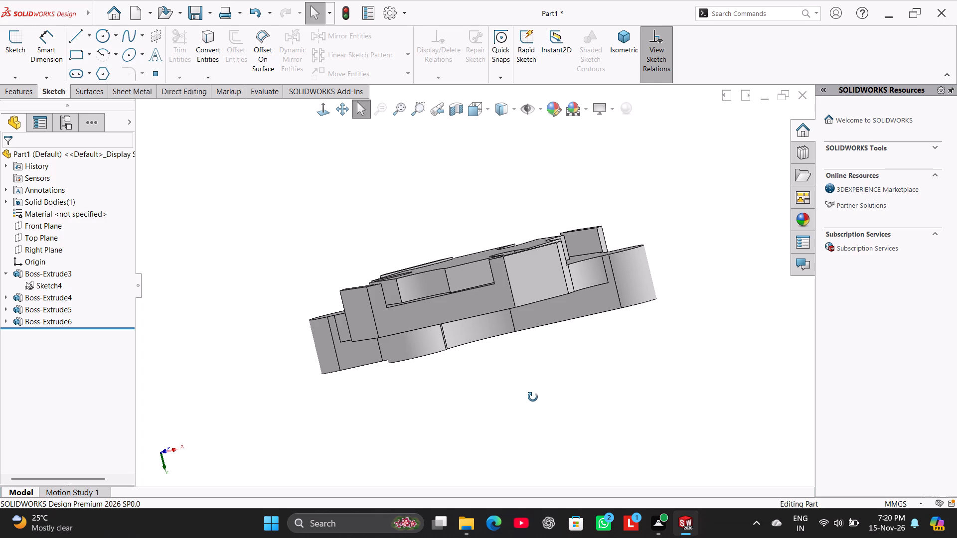
middle_click_drag(533, 397, 507, 354)
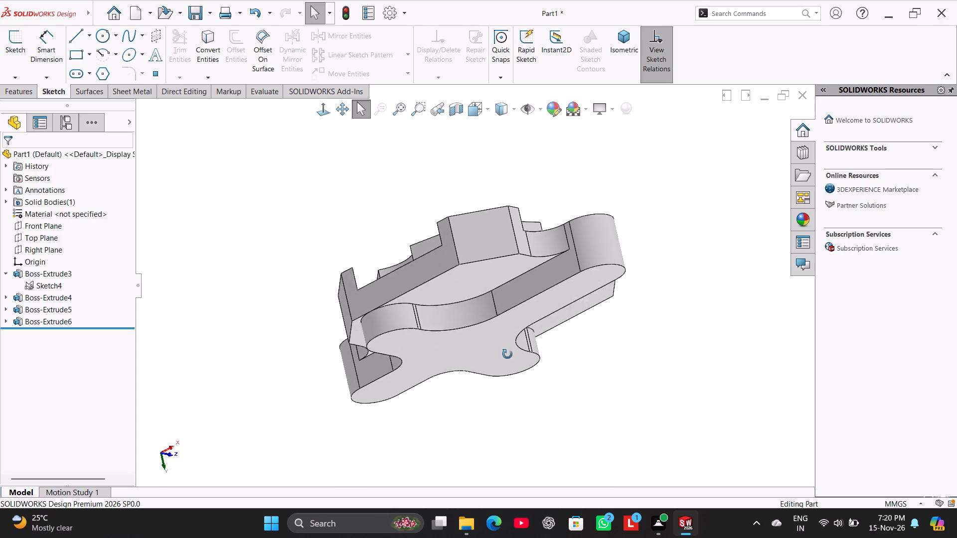
middle_click_drag(507, 354, 548, 317)
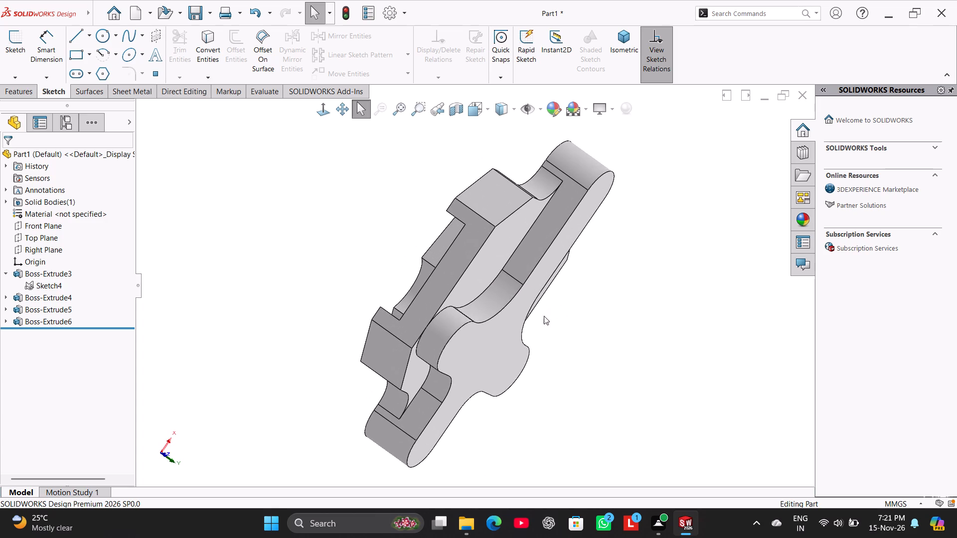
left_click(524, 297)
left_click(481, 268, "ctrl")
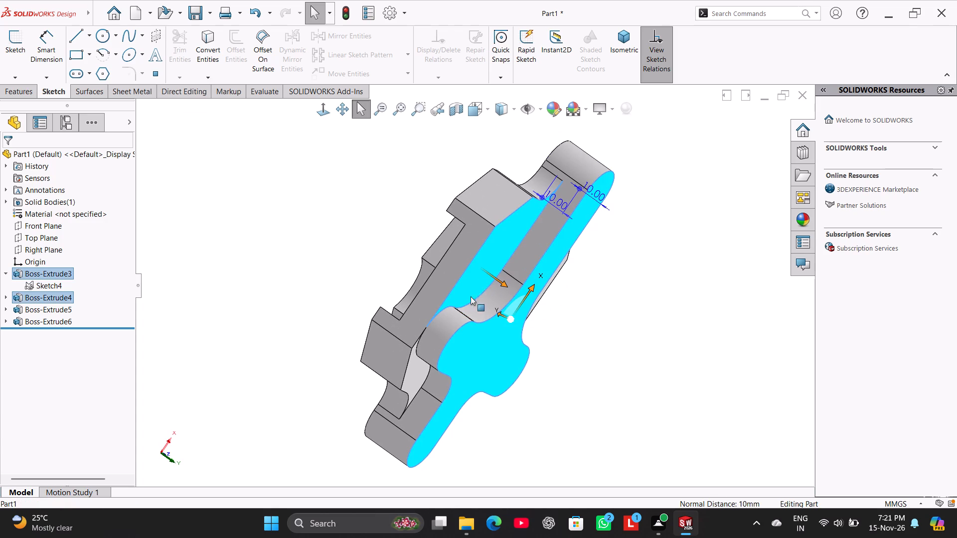
left_click(306, 301)
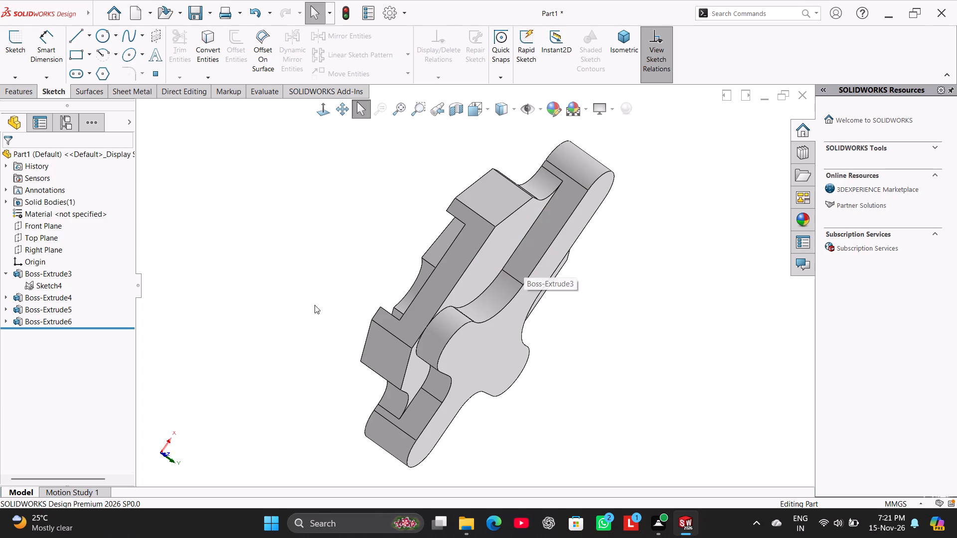
Set the start offset of the octagonal plate extrusion, Boss-Extrude4, to 14 mm.
right_click(59, 300)
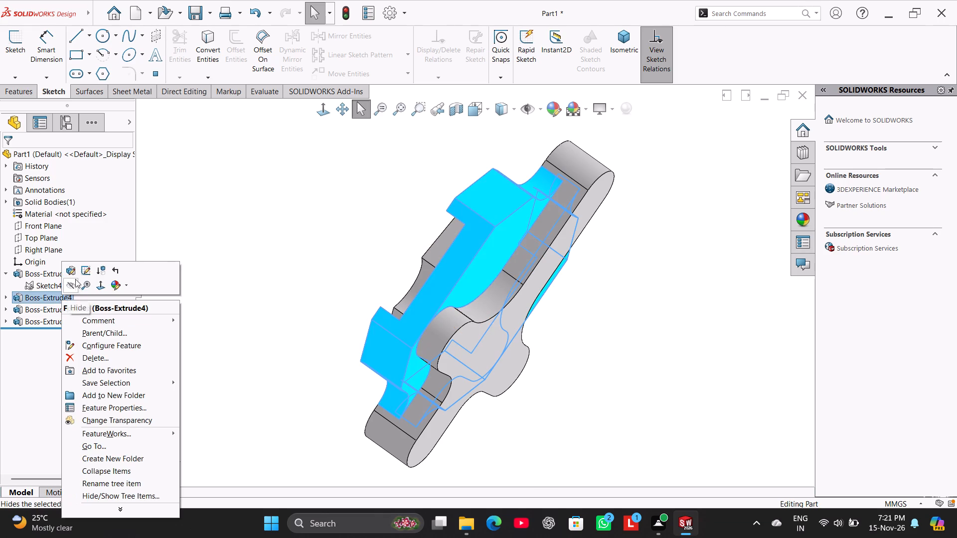
left_click(76, 266)
double_click(80, 211)
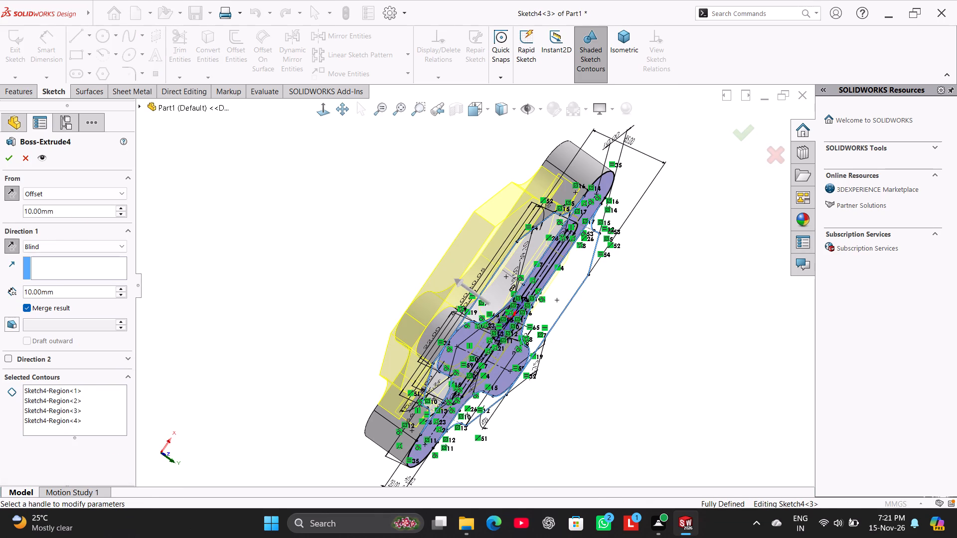
type("14")
key("Return")
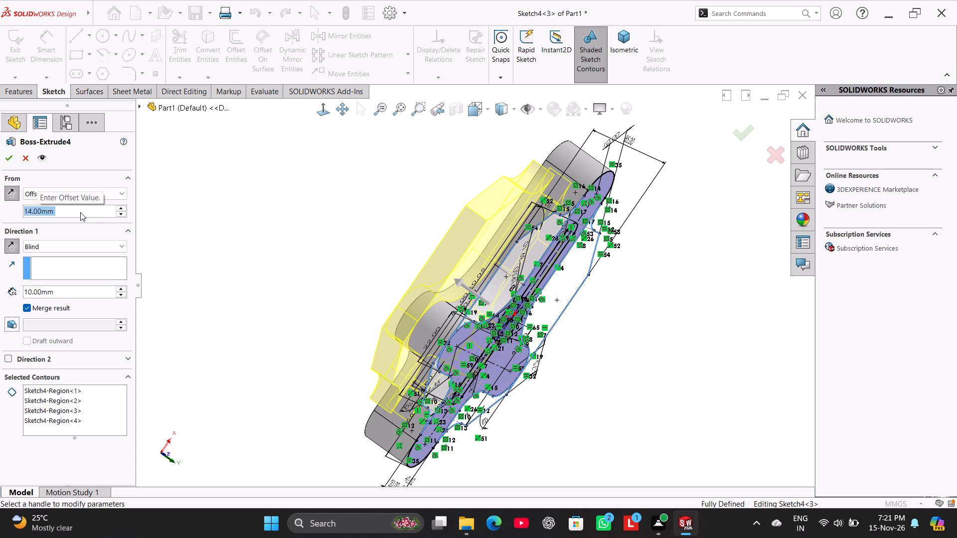
left_click(5, 159)
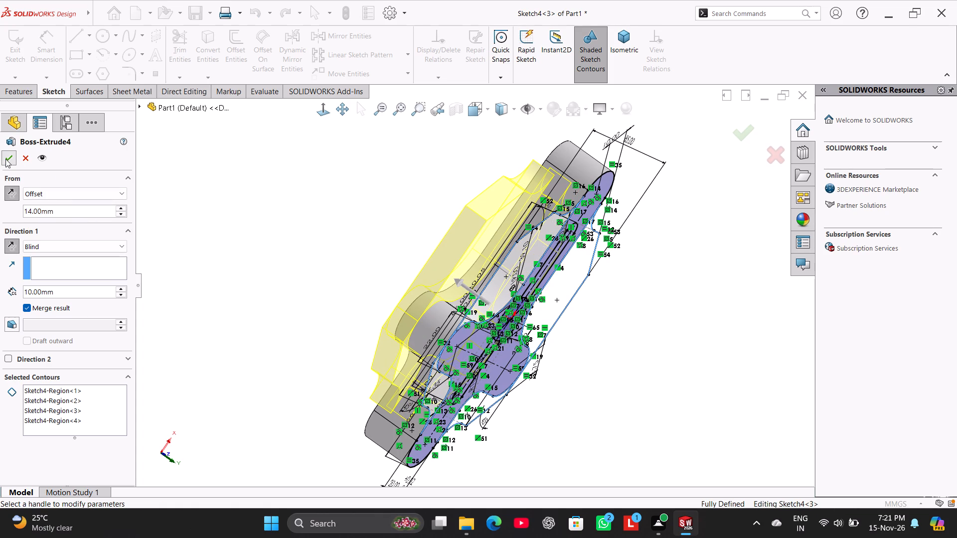
left_click(171, 182)
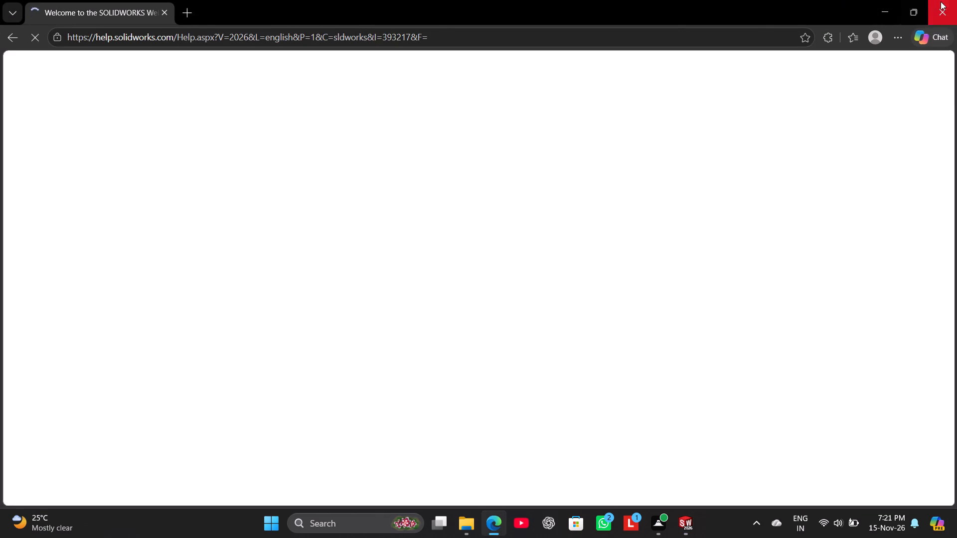
left_click(942, 2)
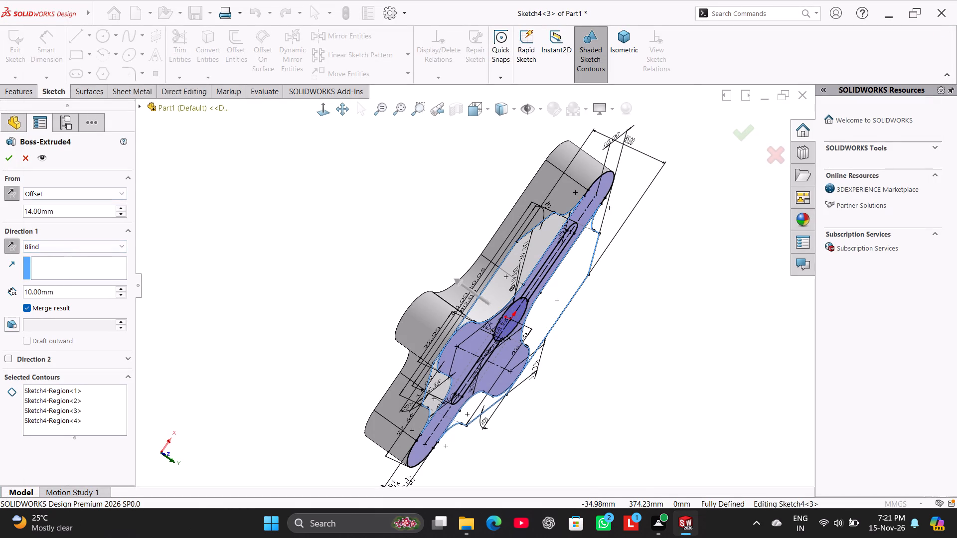
Change Boss-Extrude4's end condition to Up To Surface, ending at the cross-shaped plate's face opposite the sketch plane.
middle_click_drag(329, 219, 324, 196)
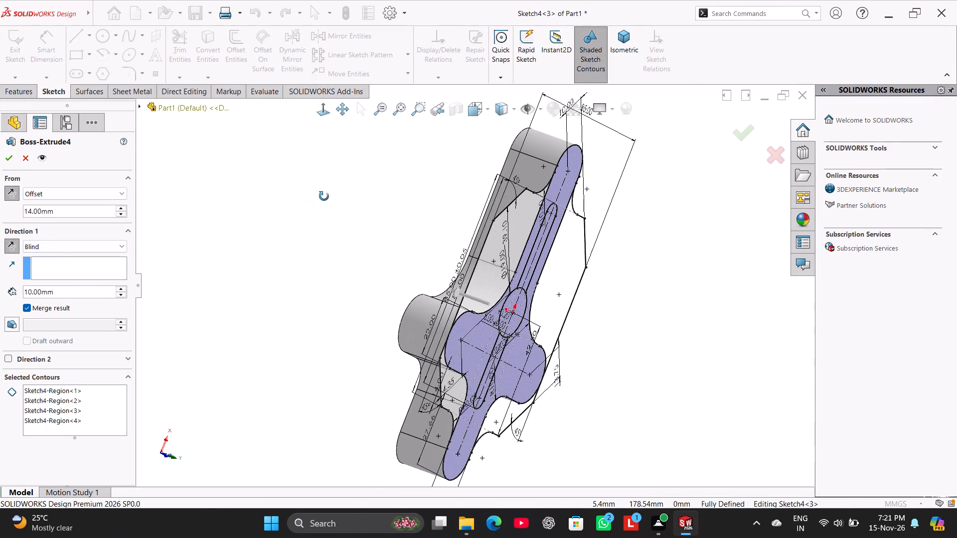
left_click(12, 195)
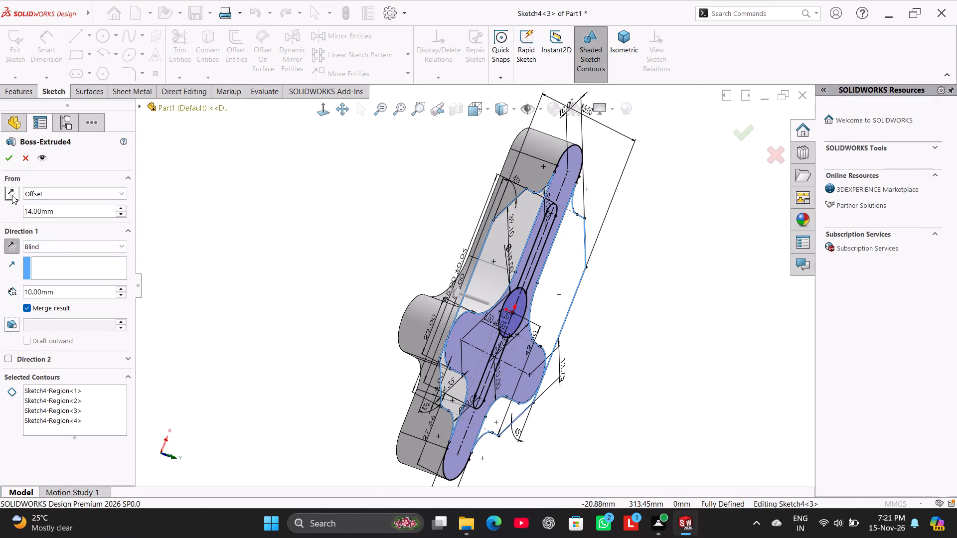
left_click(12, 195)
middle_click_drag(257, 205, 292, 259)
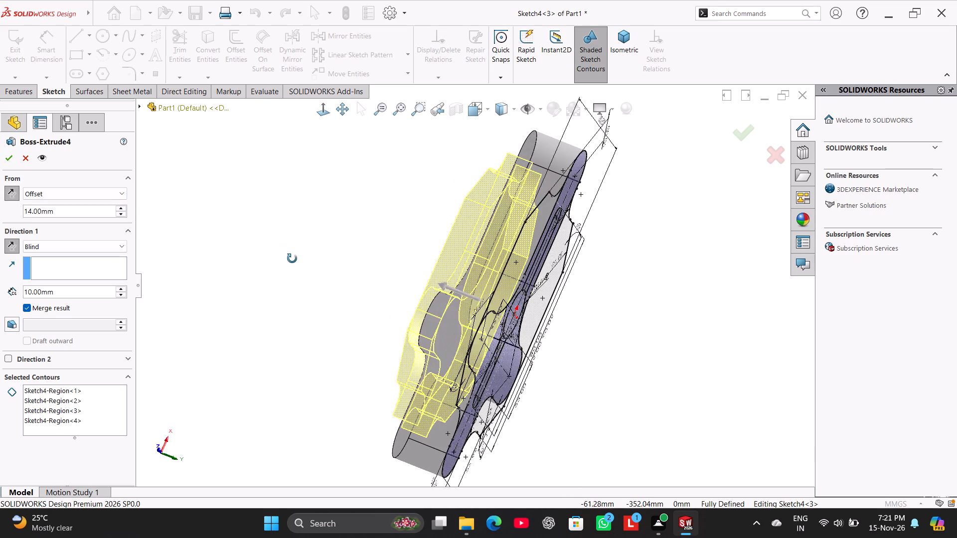
middle_click_drag(292, 259, 283, 265)
left_click(58, 246)
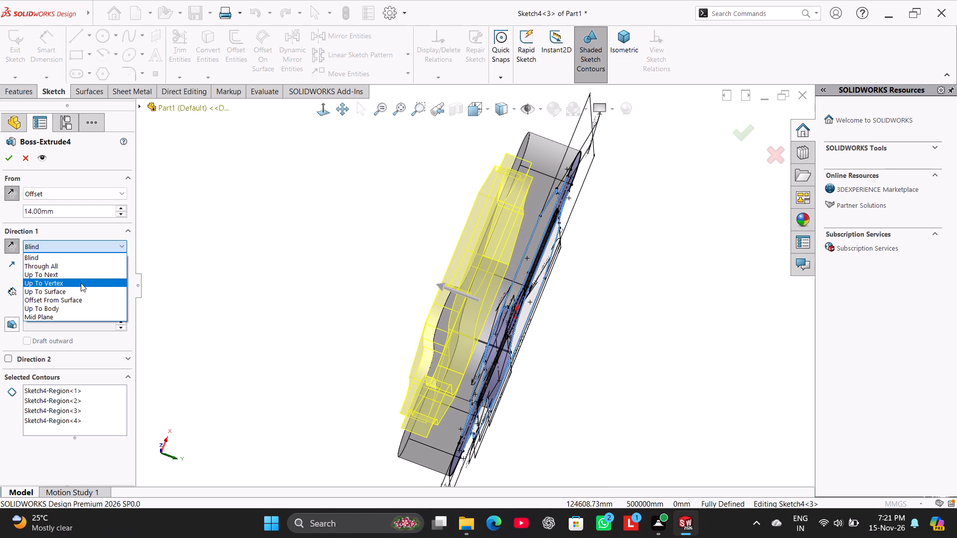
left_click(83, 288)
middle_click_drag(313, 199, 346, 231)
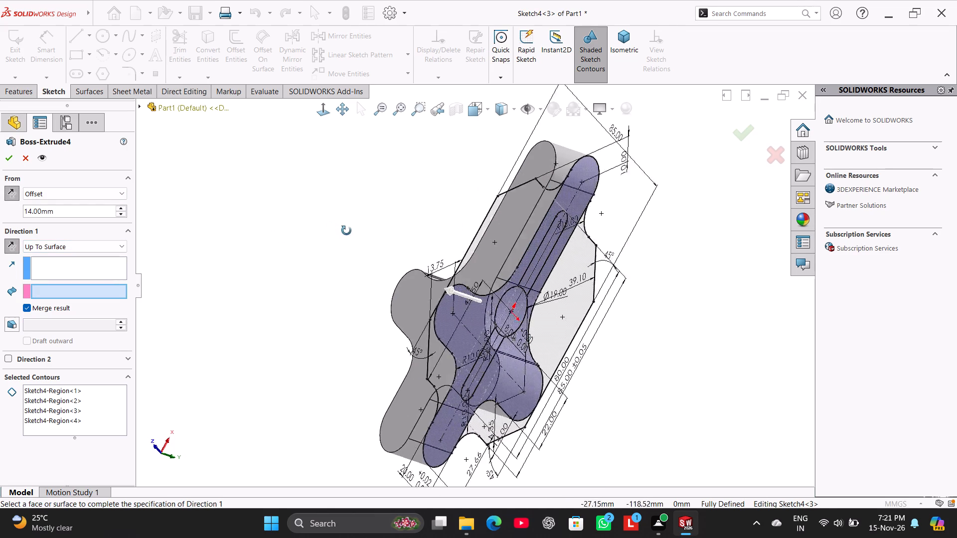
middle_click_drag(346, 231, 347, 233)
left_click(515, 205)
middle_click_drag(332, 228, 262, 187)
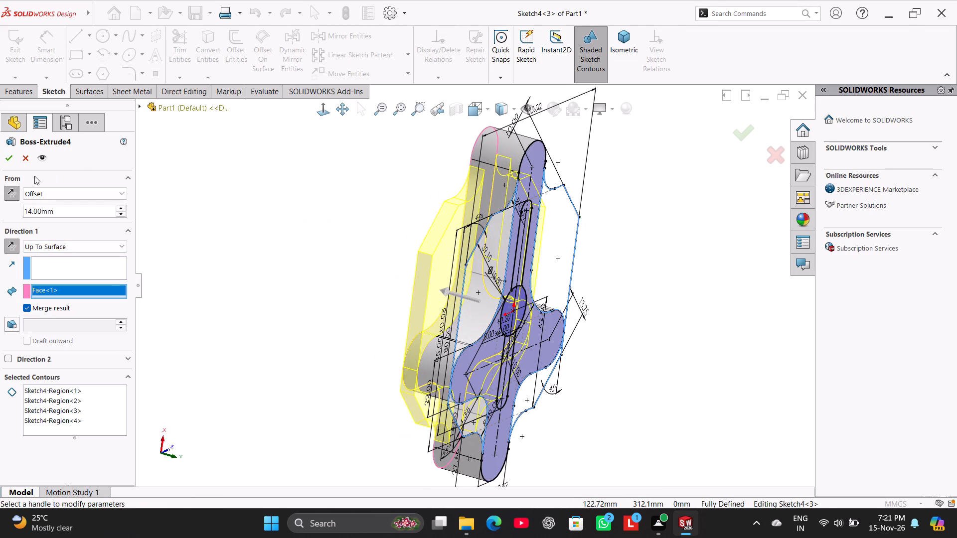
left_click(8, 161)
left_click(258, 164)
Inspect the rebuilt part in isometric view and from the underside, checking the octagonal plate, corner strips and central boss.
middle_click_drag(306, 232, 286, 190)
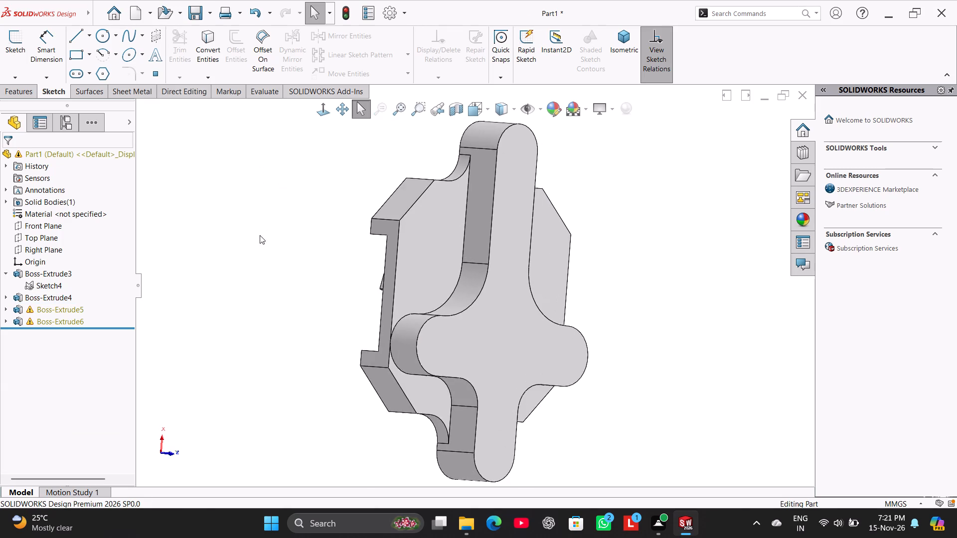
right_click_drag(260, 235, 401, 151)
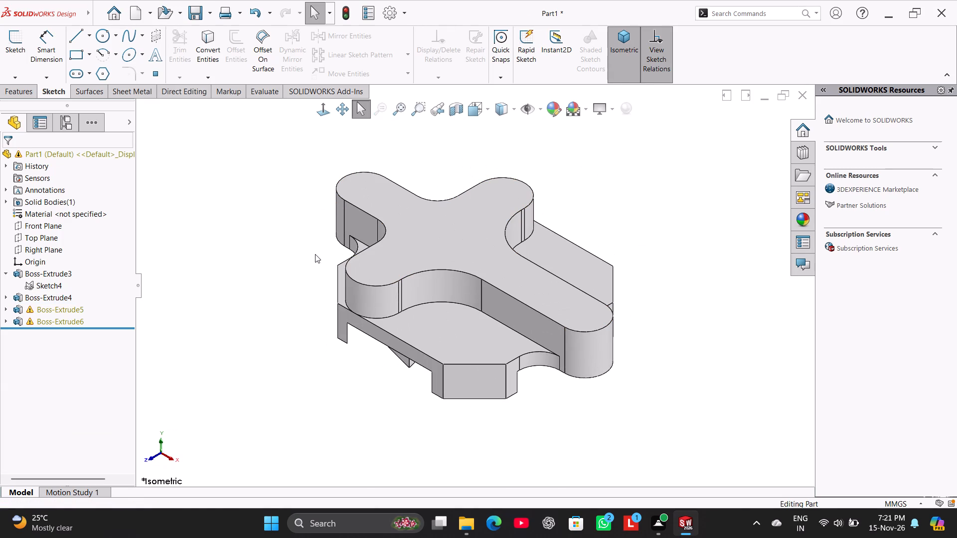
middle_click_drag(311, 329, 319, 296)
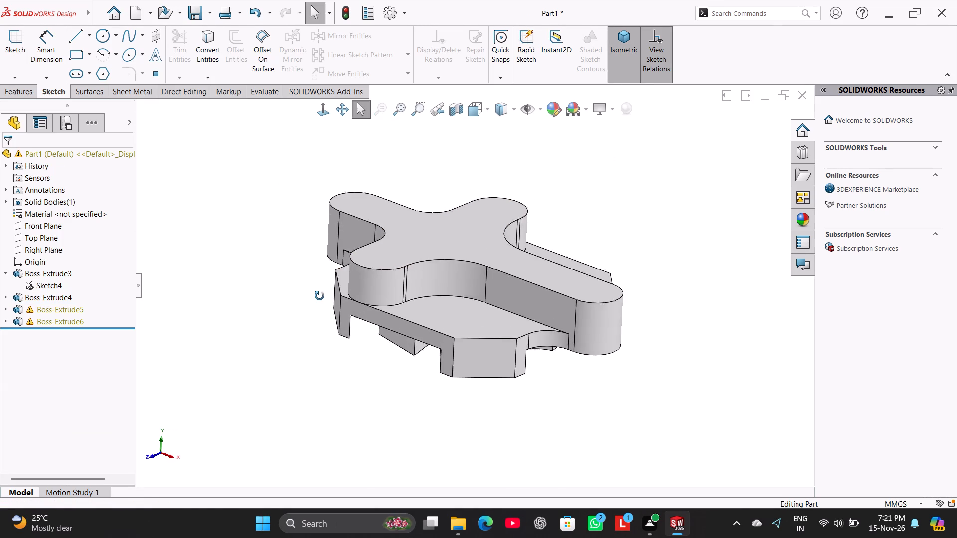
middle_click_drag(319, 296, 321, 329)
right_click_drag(332, 336, 502, 217)
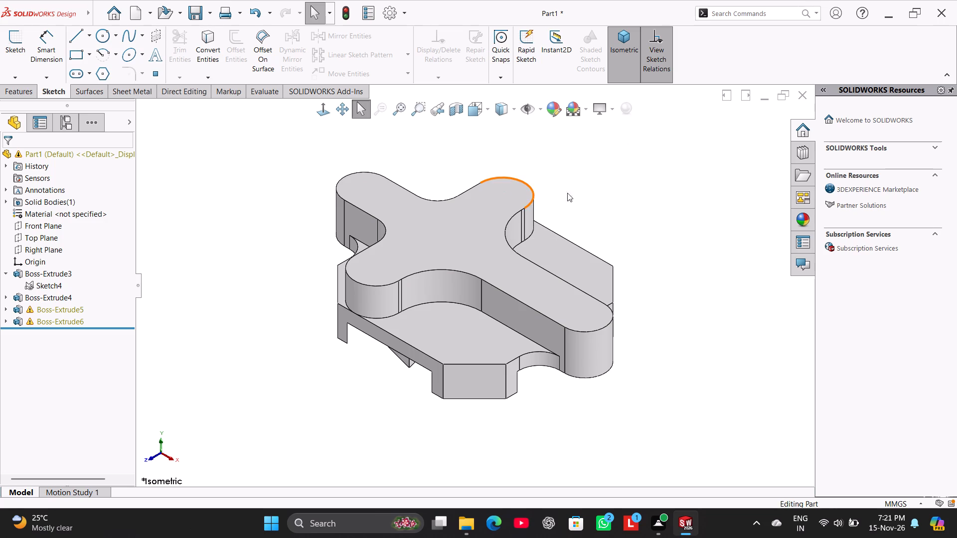
left_click(461, 240, "ctrl")
middle_click_drag(331, 410, 328, 254)
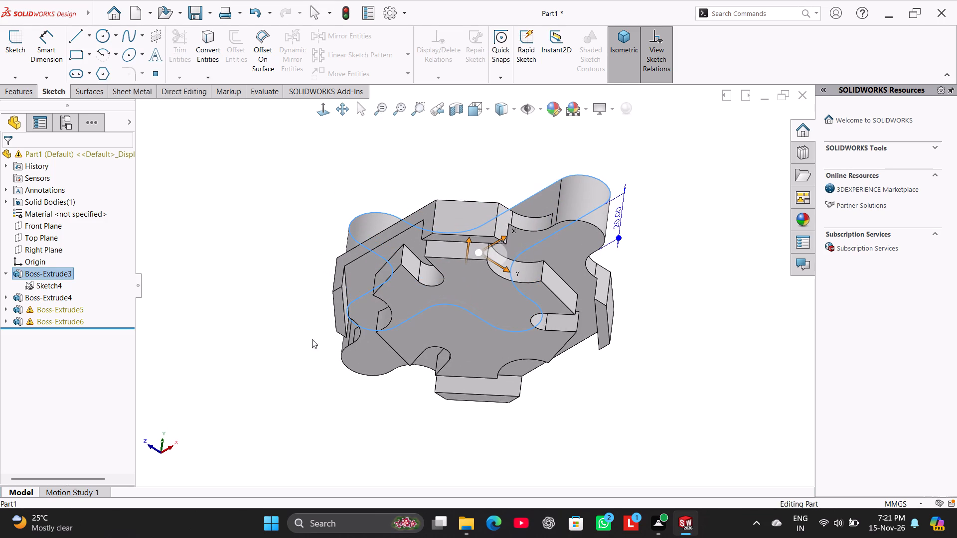
left_click(268, 451)
middle_click_drag(628, 373, 662, 234)
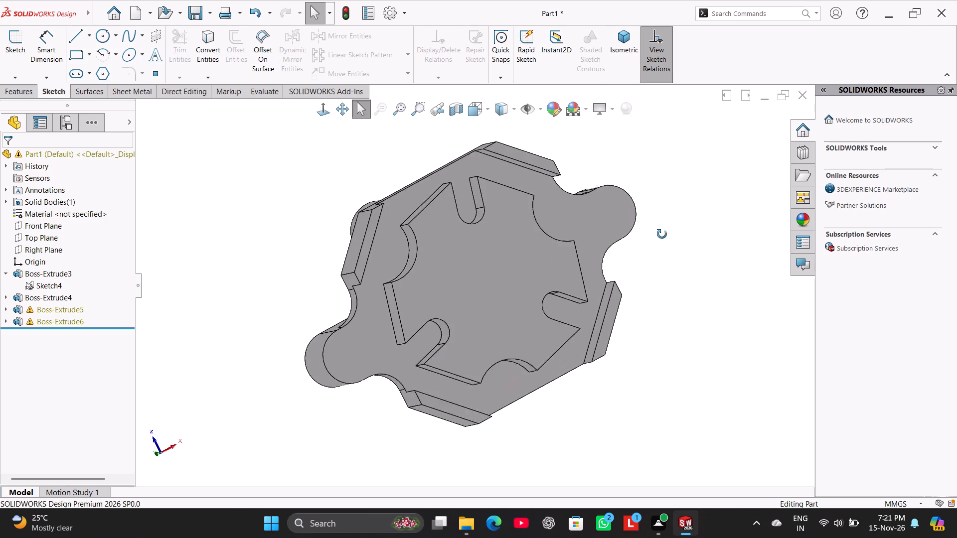
middle_click_drag(662, 234, 598, 230)
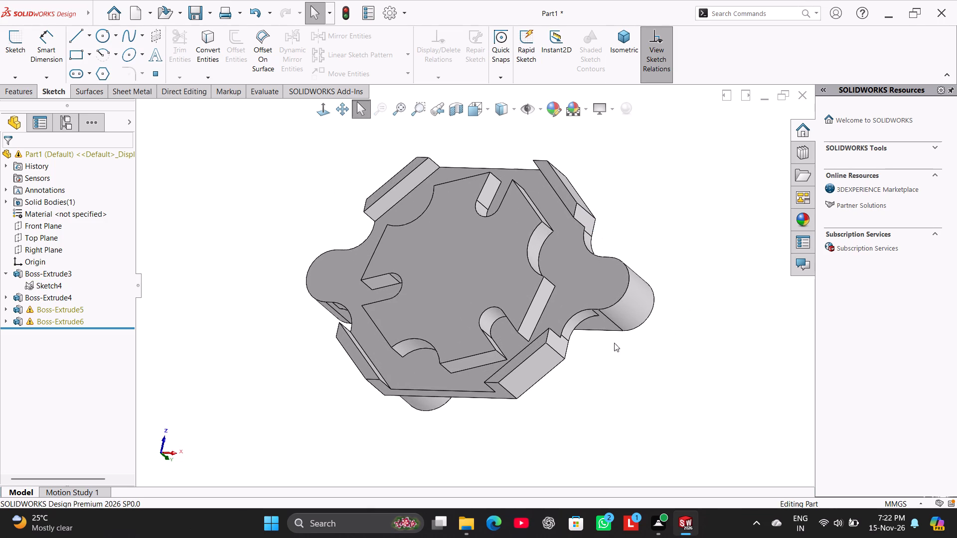
Start a sketch on the notched central boss's end face and draw an origin-centred circle of about 17.75 mm radius.
right_click(441, 245)
left_click(463, 235)
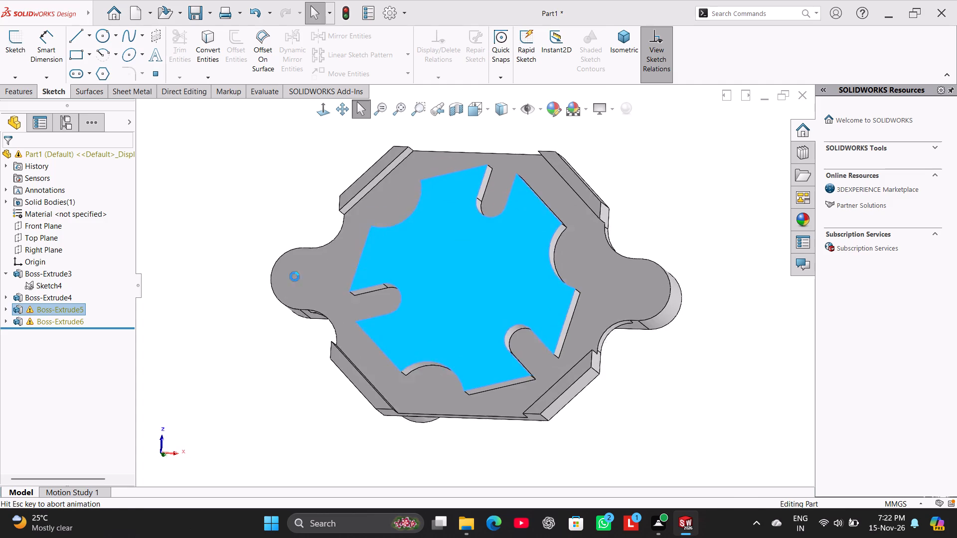
left_click(208, 236)
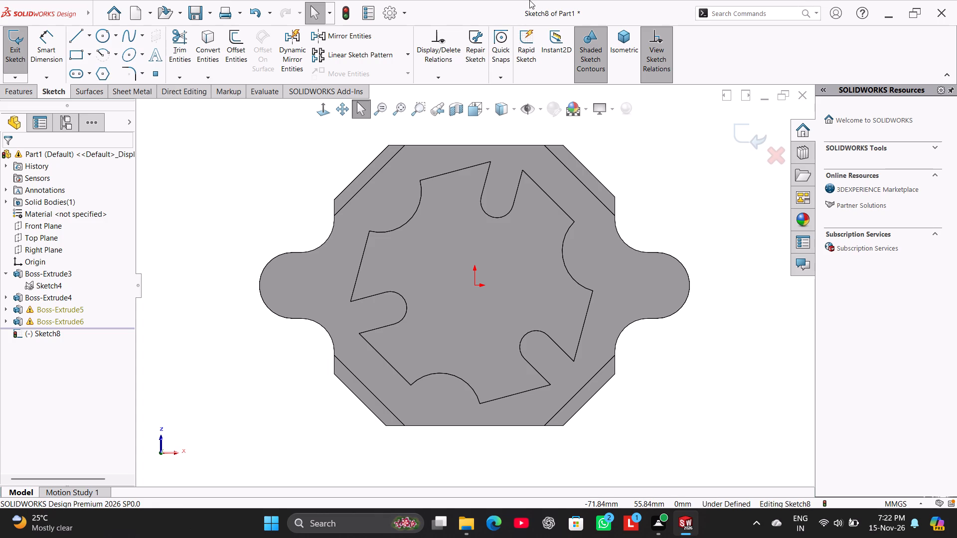
left_click(104, 29)
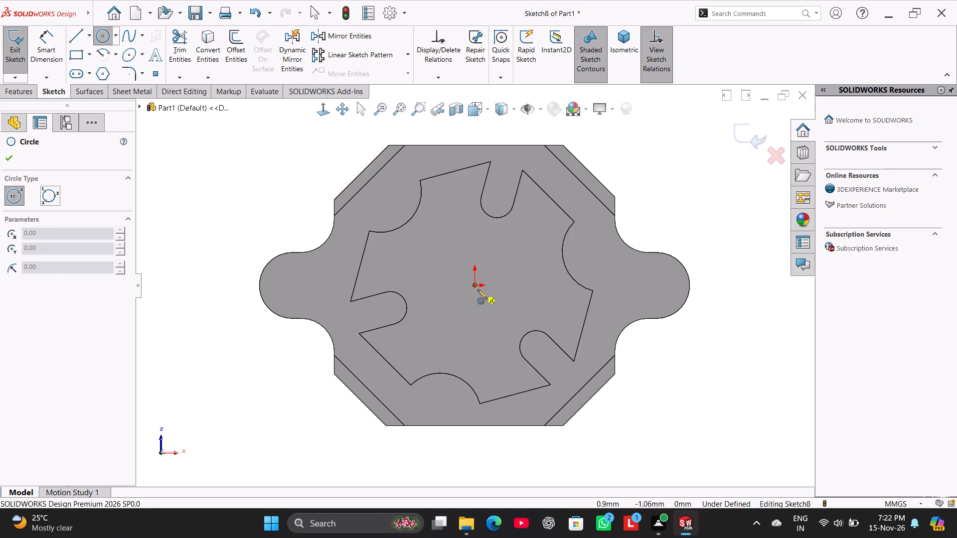
left_click(475, 284)
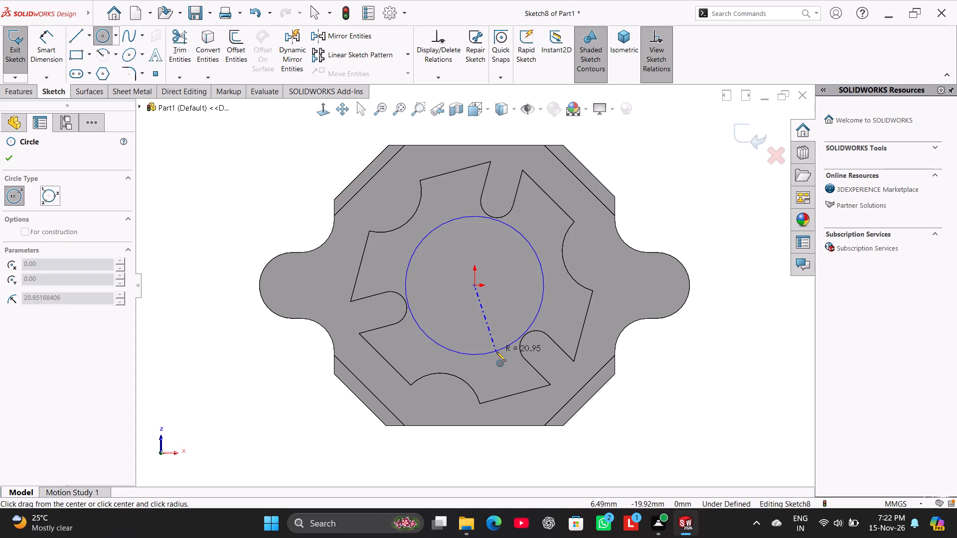
left_click(489, 342)
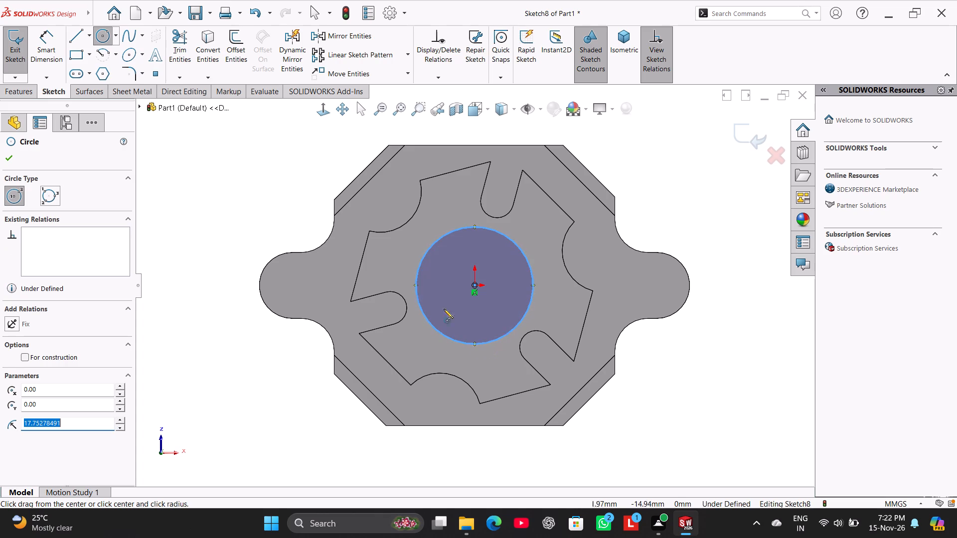
Dimension the circle's diameter to 38 mm with a symmetric tolerance of 0.01 mm.
left_click(38, 45)
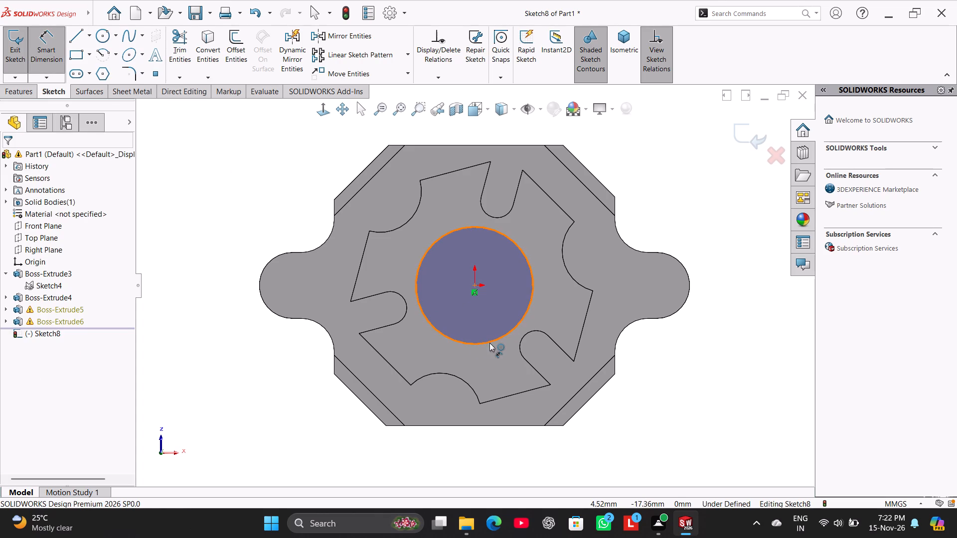
left_click(489, 343)
left_click(668, 169)
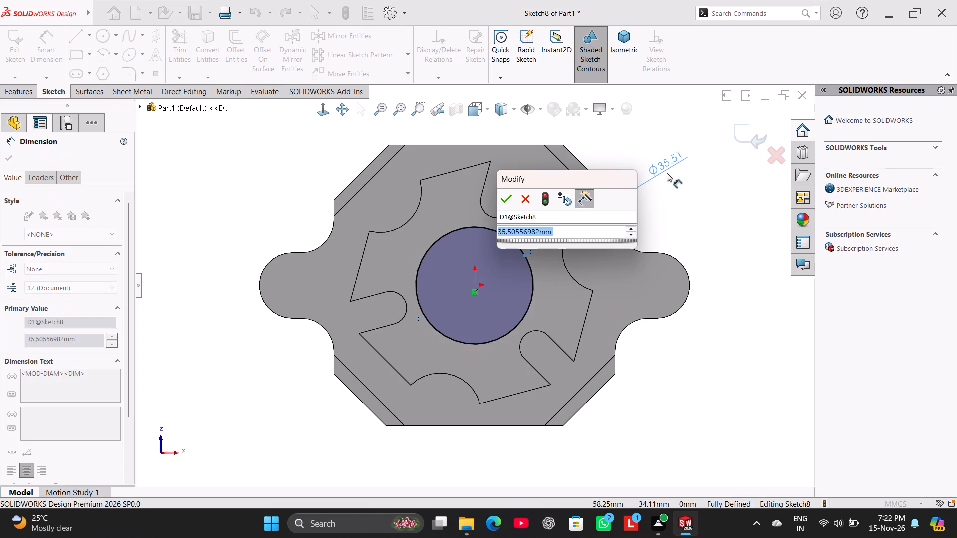
type("38")
key("Return")
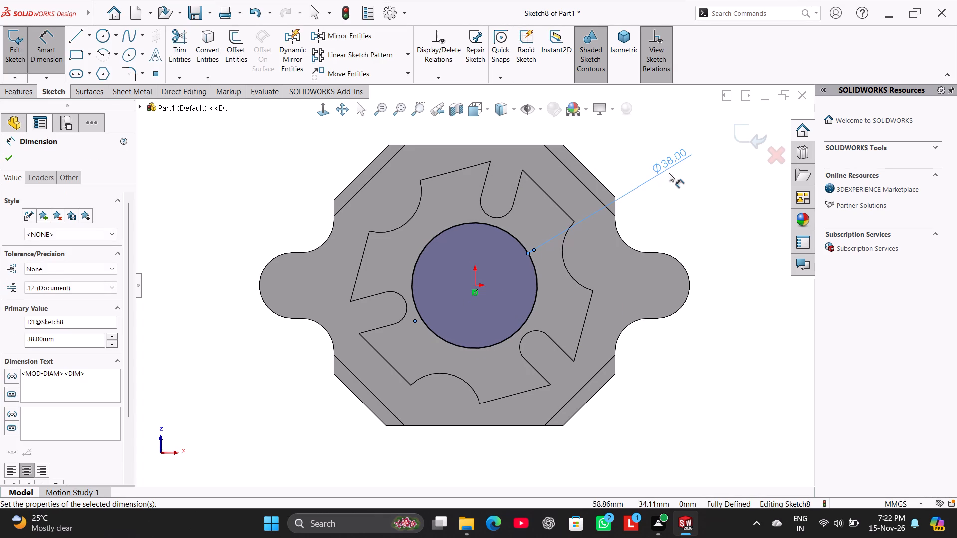
left_click(48, 271)
left_click(63, 311)
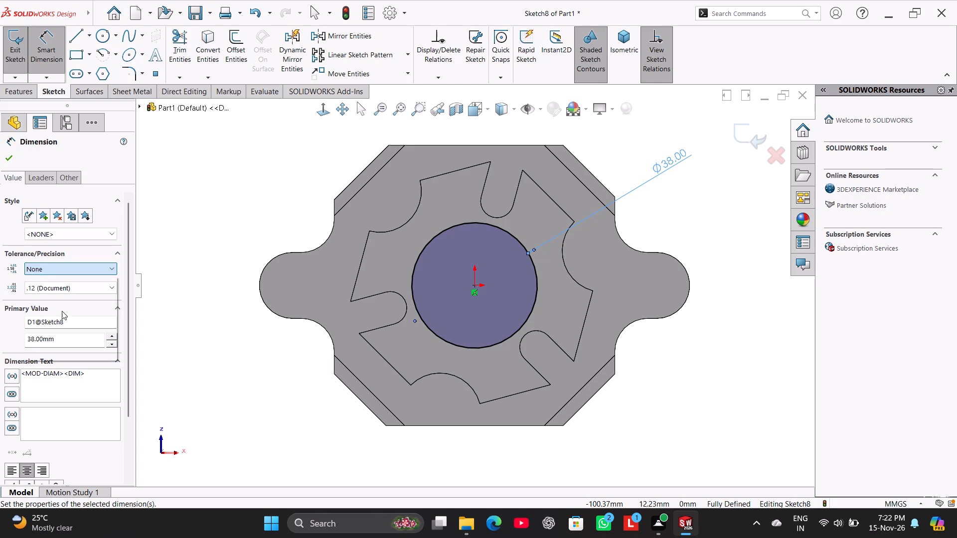
double_click(59, 289)
key("0")
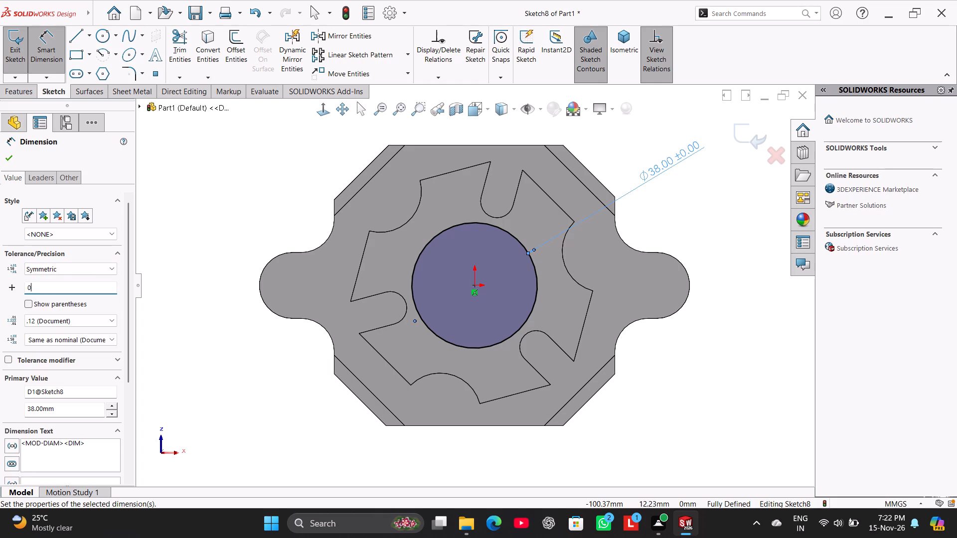
type(".01")
key("Return")
left_click(11, 162)
left_click(216, 173)
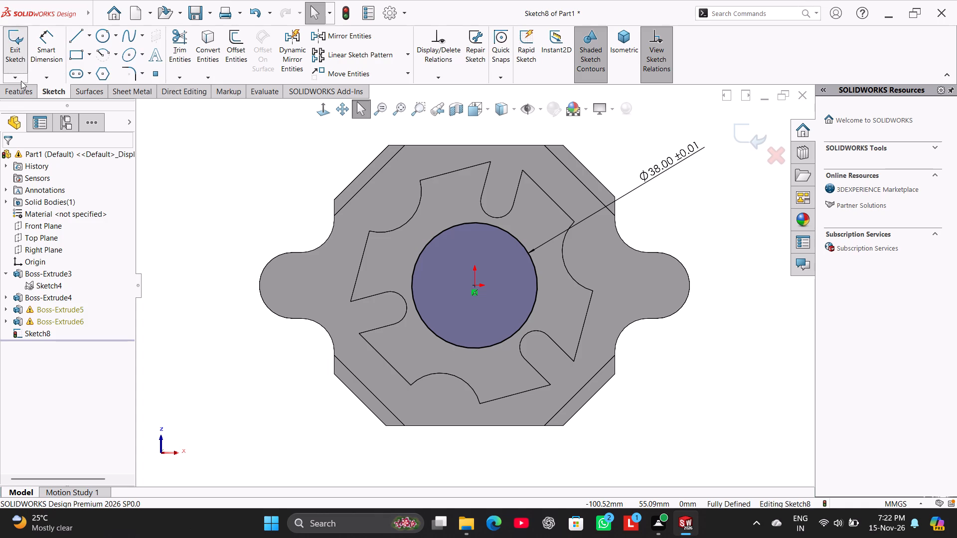
Extrude the 38 mm circle 9 mm outward from the notched boss as a merged cylindrical boss.
left_click(19, 97)
left_click(19, 56)
middle_click_drag(251, 334, 261, 200)
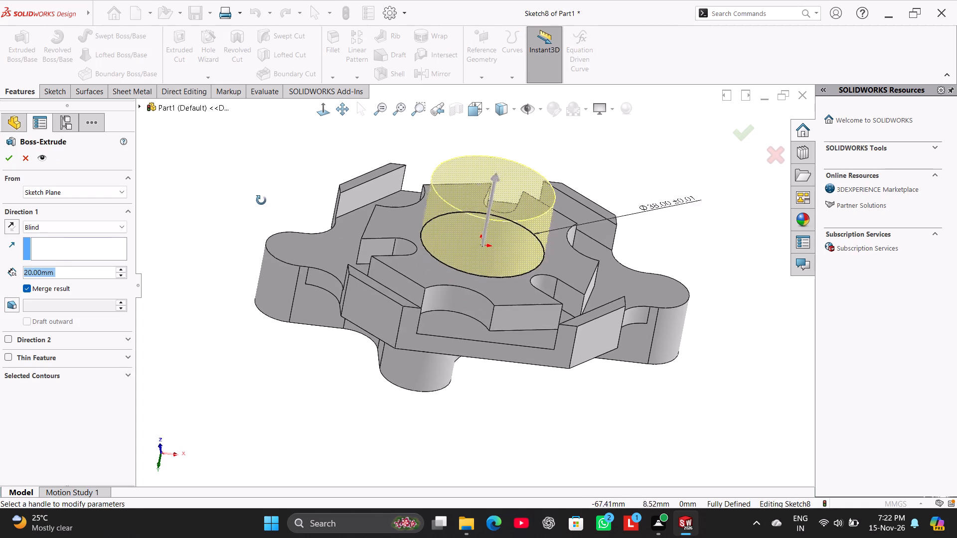
middle_click_drag(261, 200, 261, 197)
double_click(65, 275)
key("9")
key("Return")
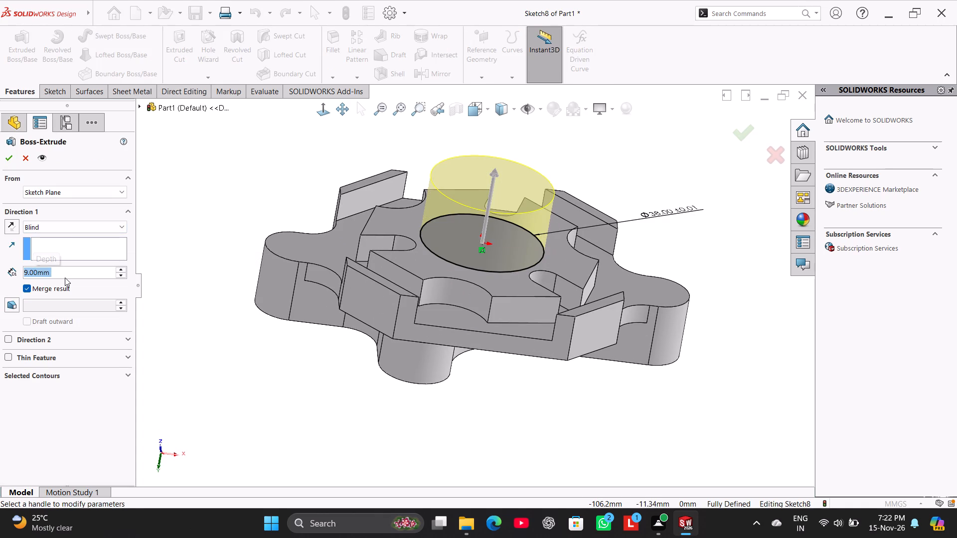
left_click(10, 157)
left_click(159, 320)
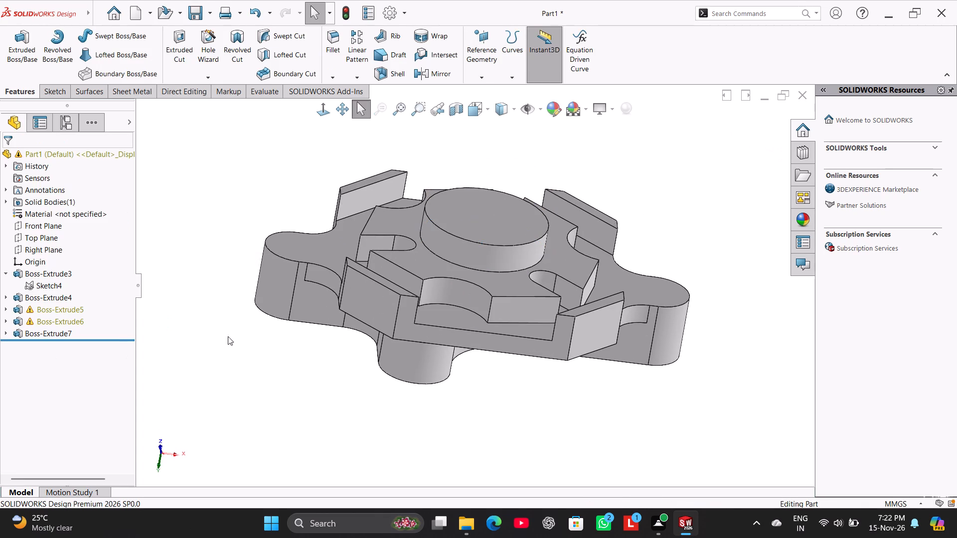
Measure the normal distance between the cylindrical boss's outer end face and the cross-shaped base's underside.
left_click(476, 214)
middle_click_drag(494, 473, 495, 389, "ctrl")
middle_click_drag(503, 400, 514, 251)
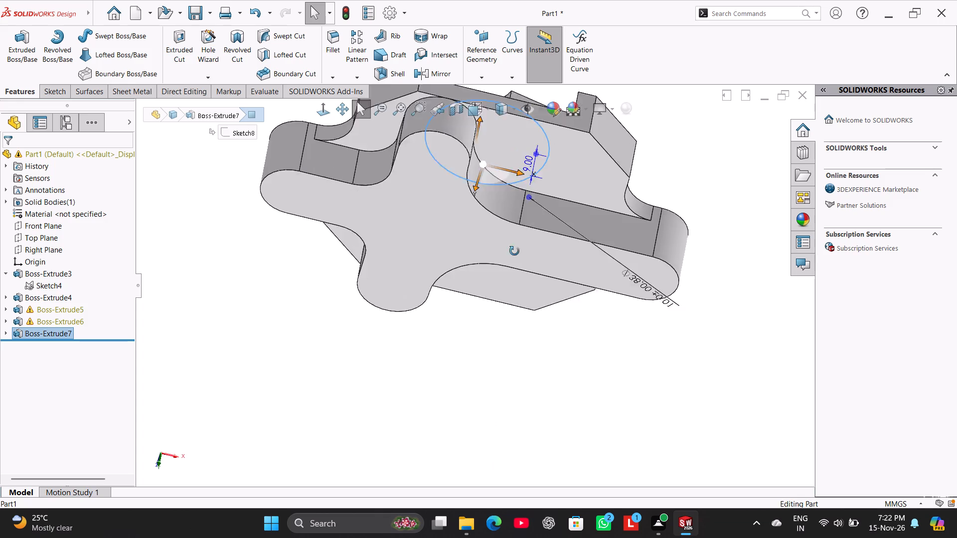
middle_click_drag(514, 251, 519, 229)
scroll(519, 229, "down", 1)
left_click(447, 248, "ctrl")
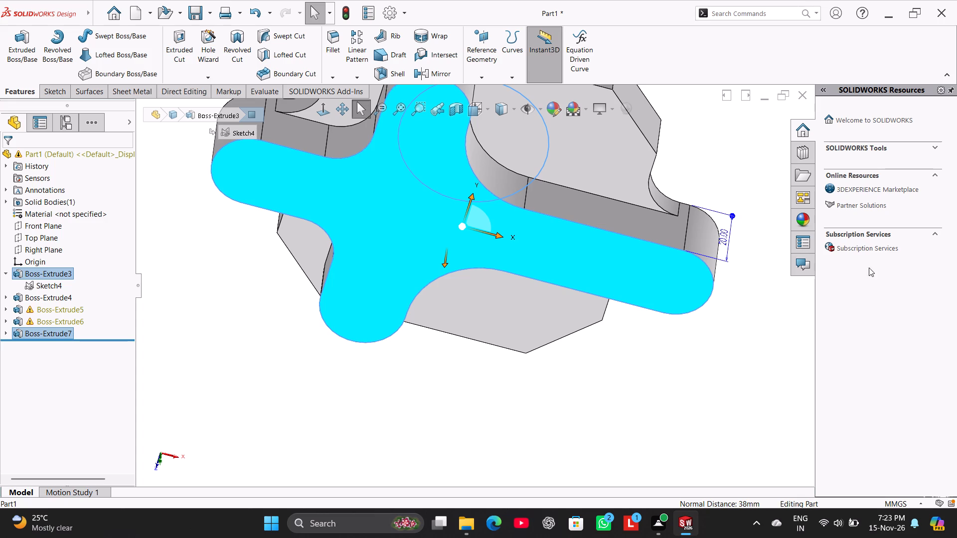
scroll(774, 267, "up", 3)
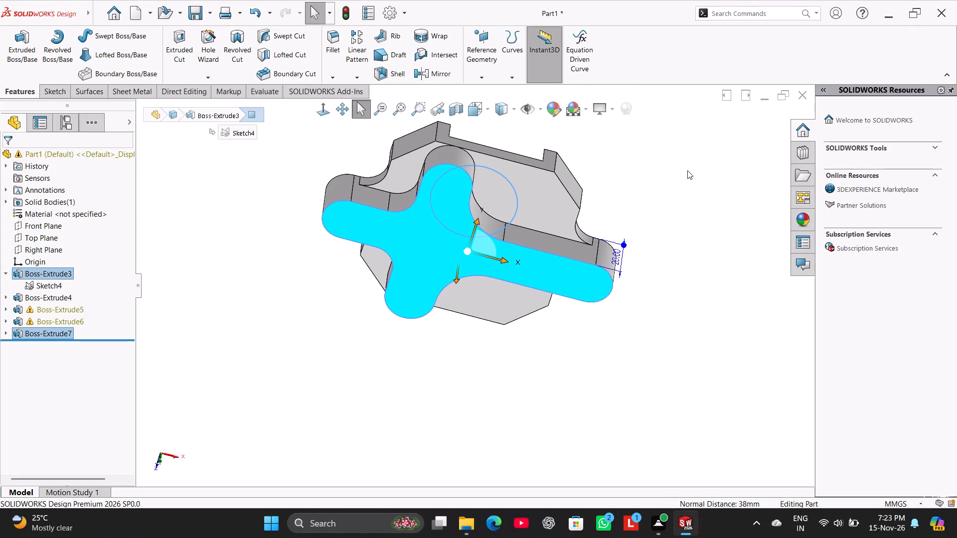
left_click(687, 170)
Measure the normal distance between the notched boss's end face and the cross-shaped base's underside, and view the part from the side.
middle_click_drag(673, 184, 665, 246)
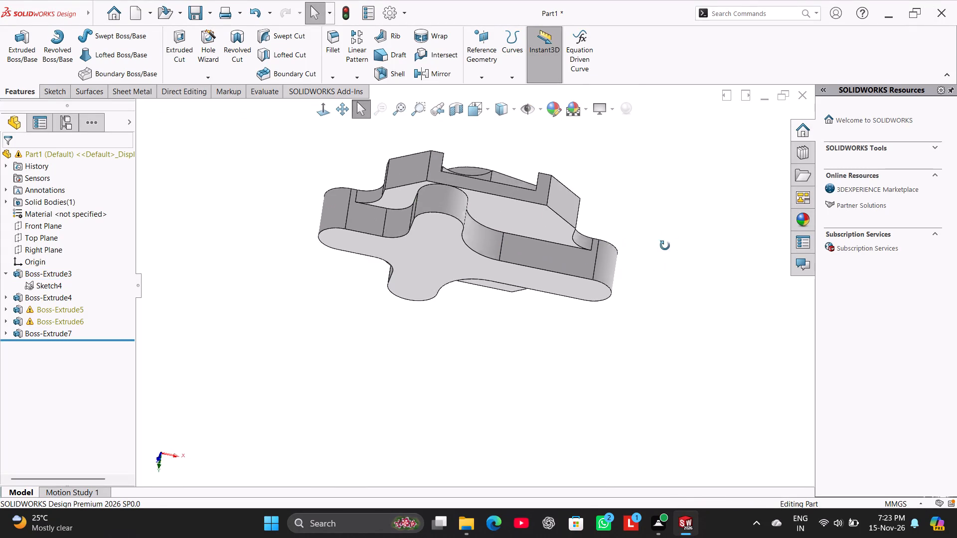
middle_click_drag(665, 246, 642, 354)
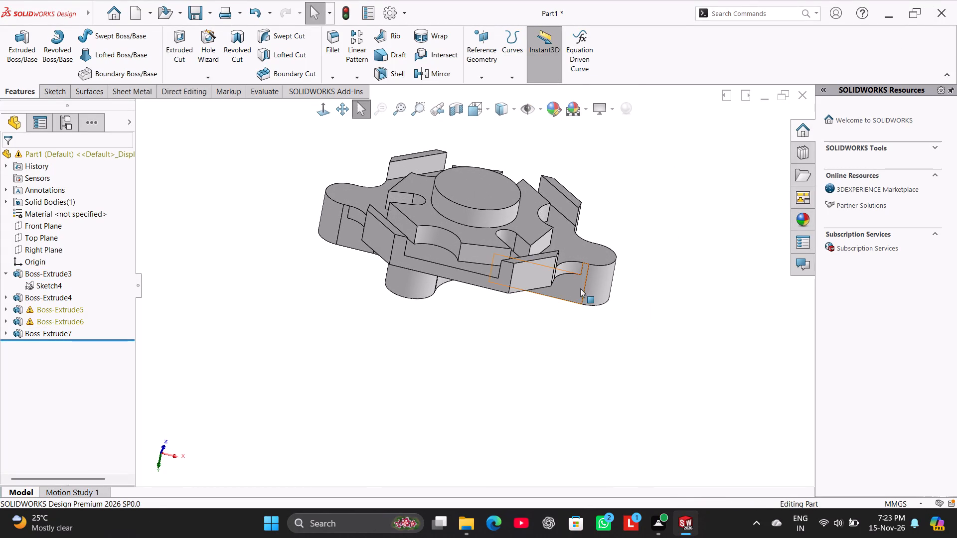
left_click(534, 228, "ctrl")
middle_click_drag(630, 347, 643, 222)
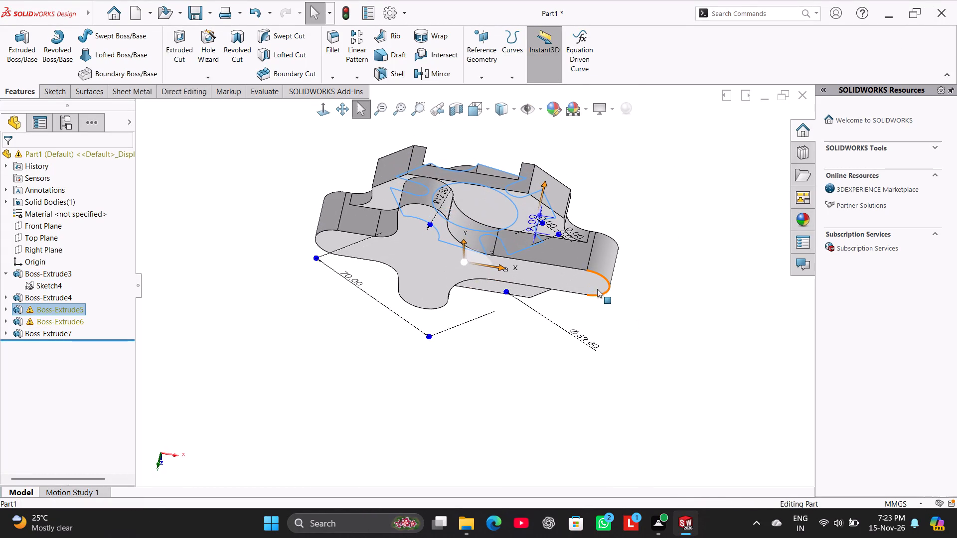
left_click(588, 285, "ctrl")
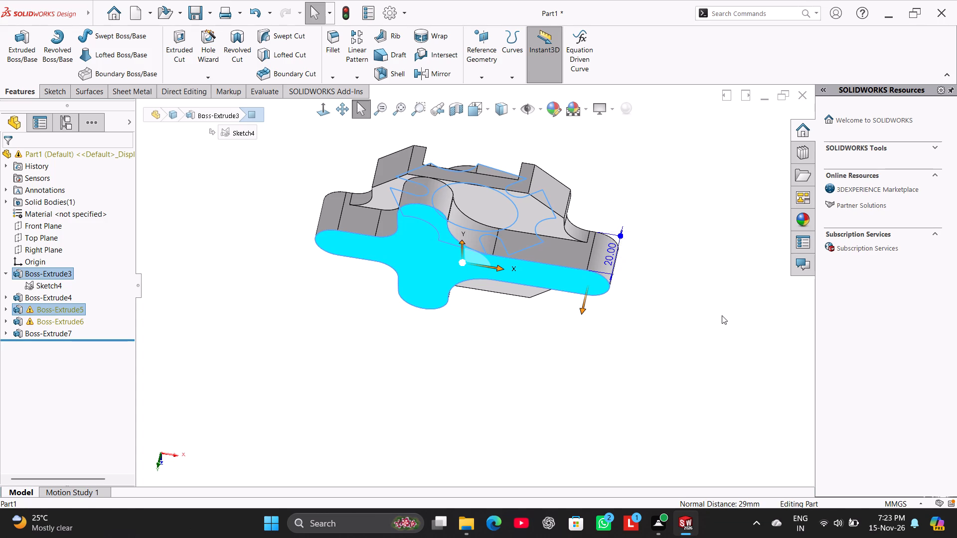
left_click(722, 315)
middle_click_drag(703, 278, 653, 317)
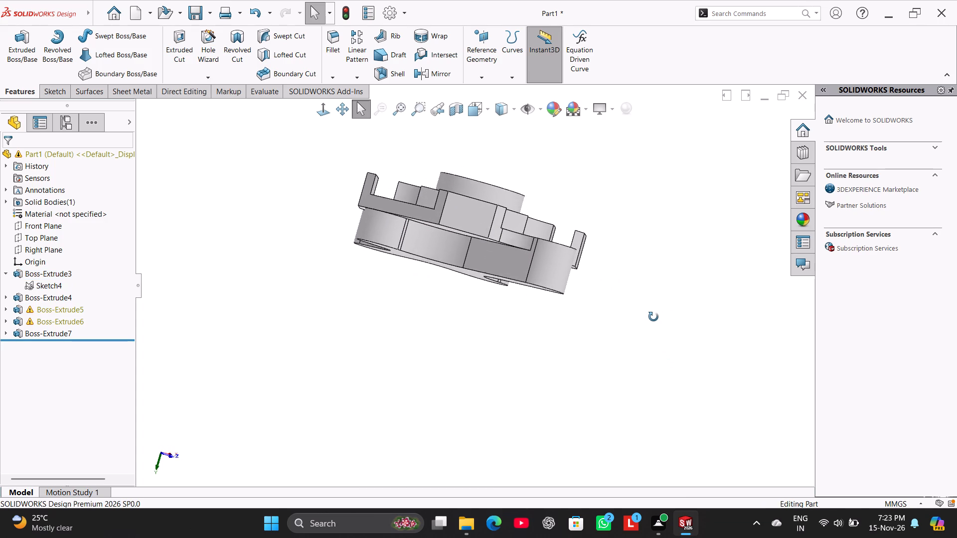
middle_click_drag(653, 317, 653, 321)
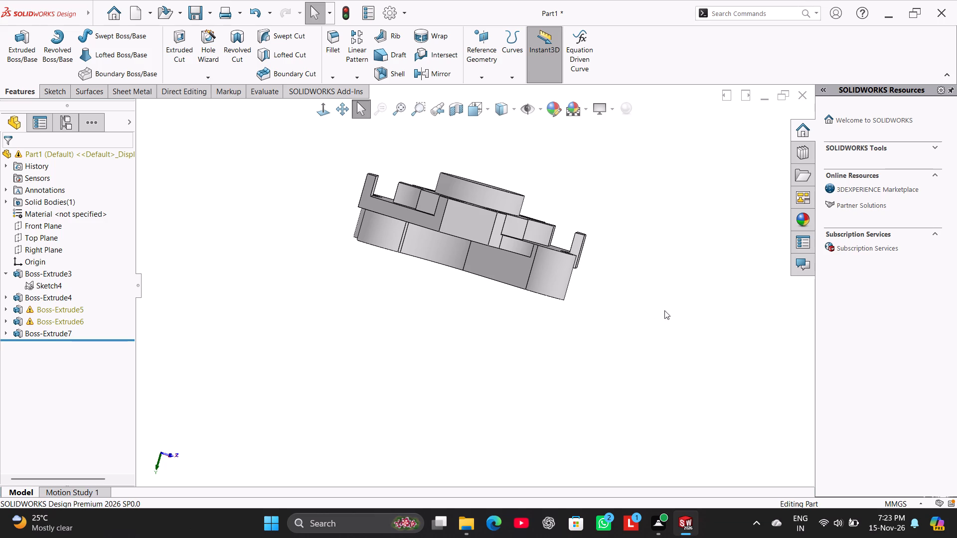
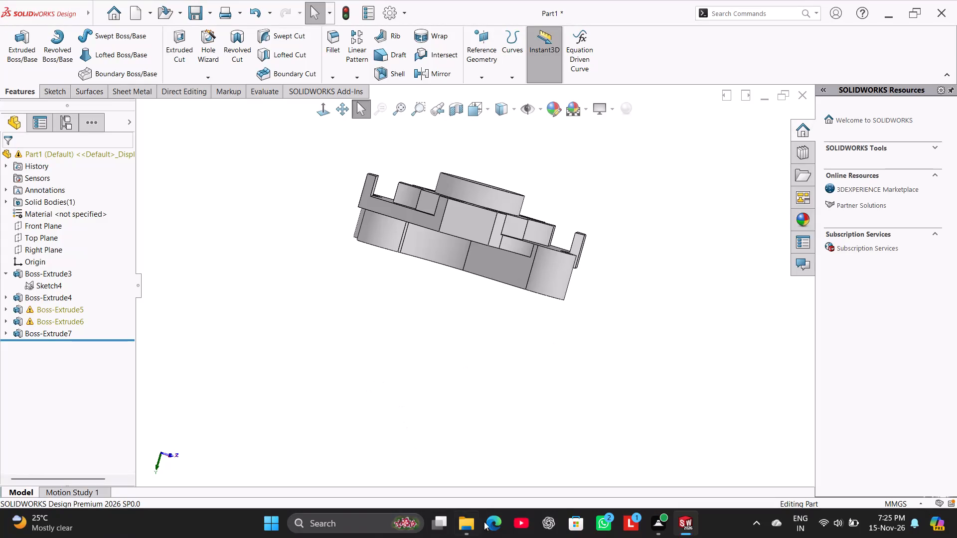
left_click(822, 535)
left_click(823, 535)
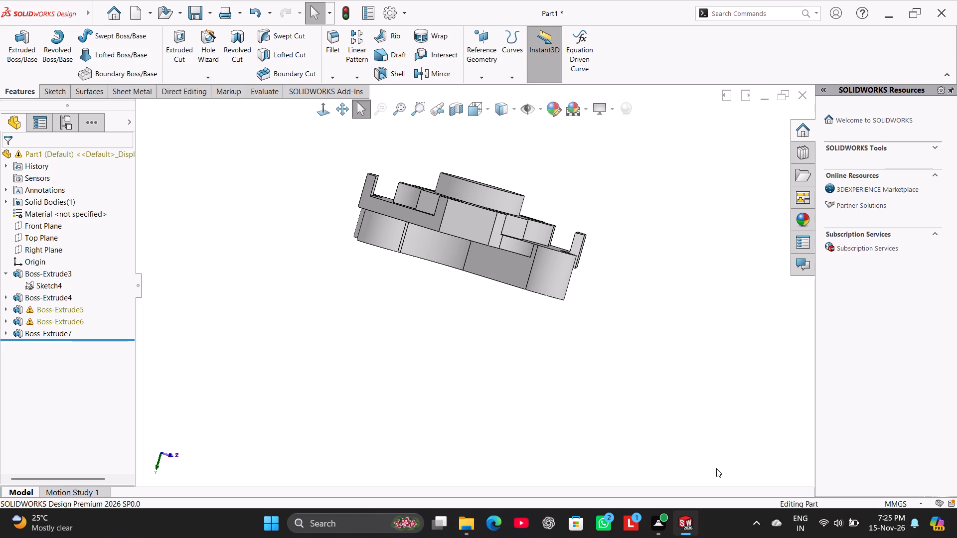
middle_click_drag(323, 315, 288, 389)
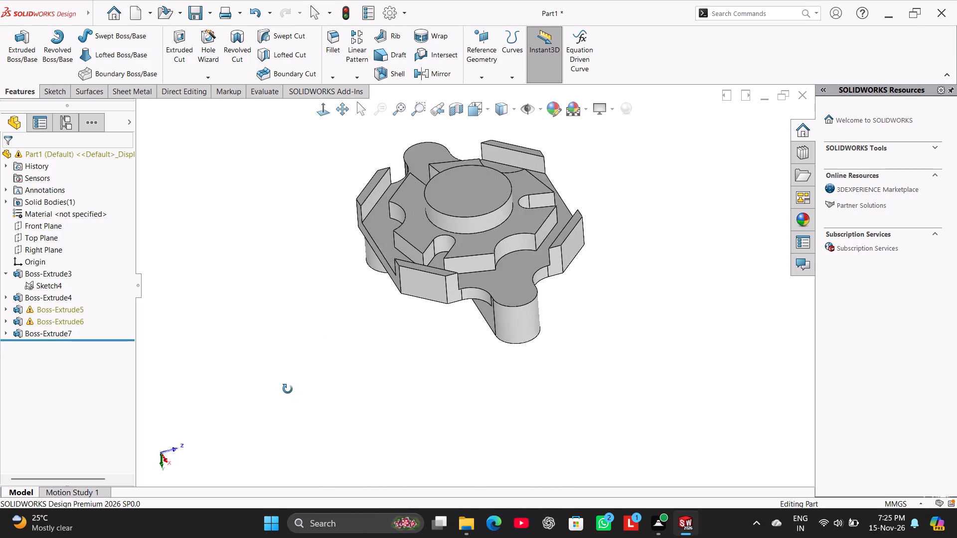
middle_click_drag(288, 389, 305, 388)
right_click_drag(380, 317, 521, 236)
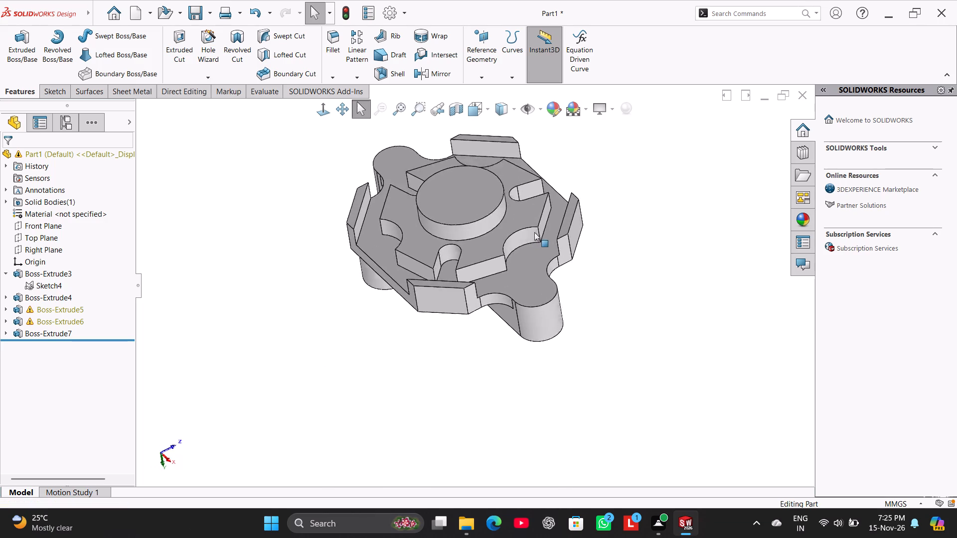
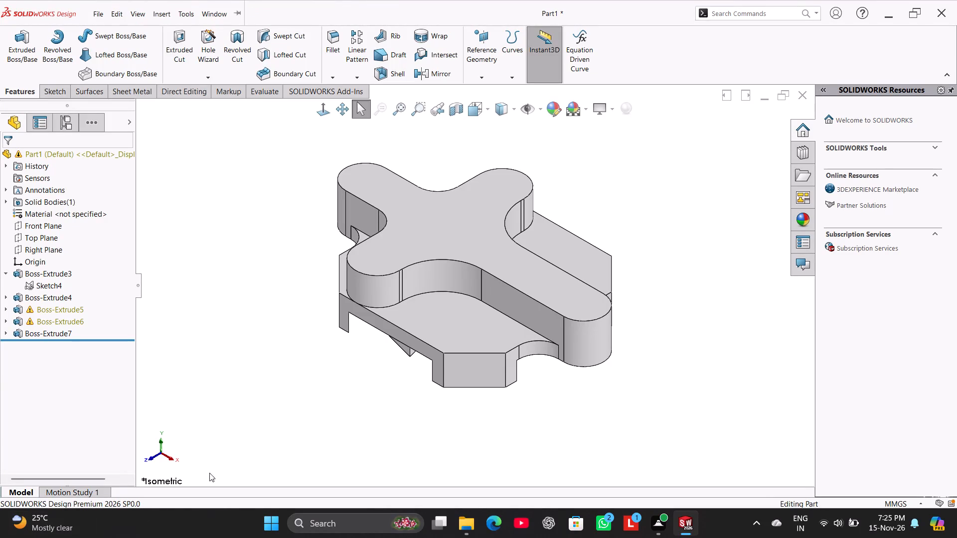
Examine the part from several angles, focusing on the central round boss, the slotted boss and the raised edge walls.
middle_click_drag(277, 348, 313, 161)
middle_click_drag(300, 295, 268, 157)
middle_click_drag(241, 363, 296, 249)
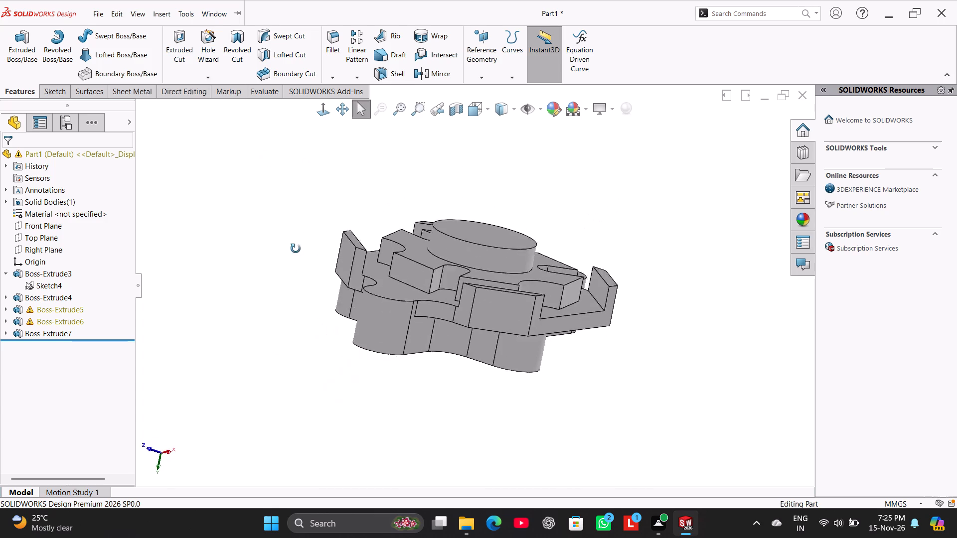
middle_click_drag(296, 249, 196, 324)
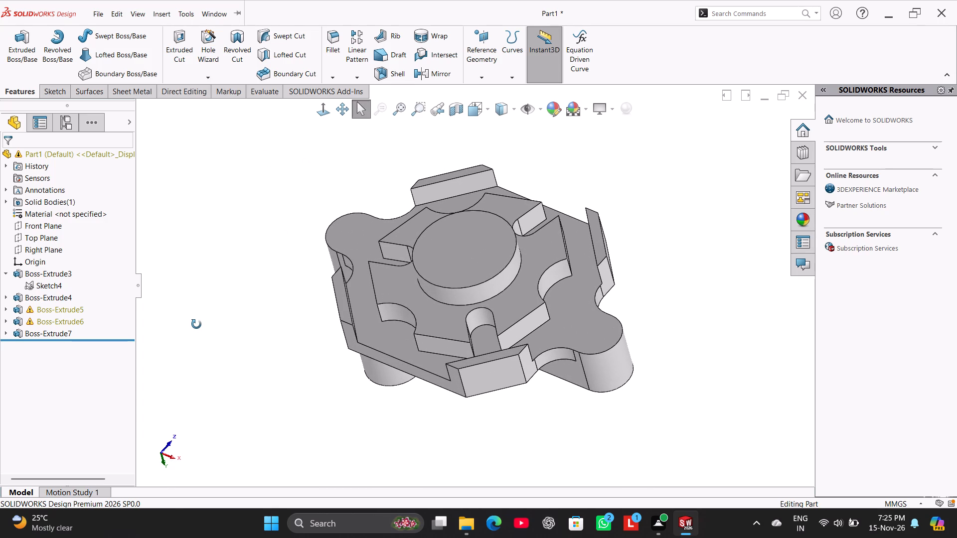
middle_click_drag(196, 324, 225, 396)
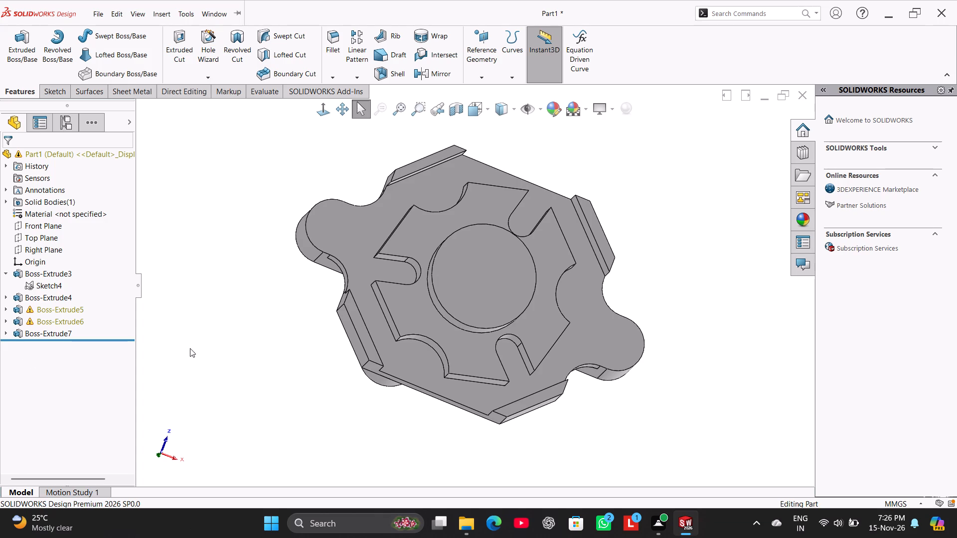
middle_click_drag(235, 361, 254, 335)
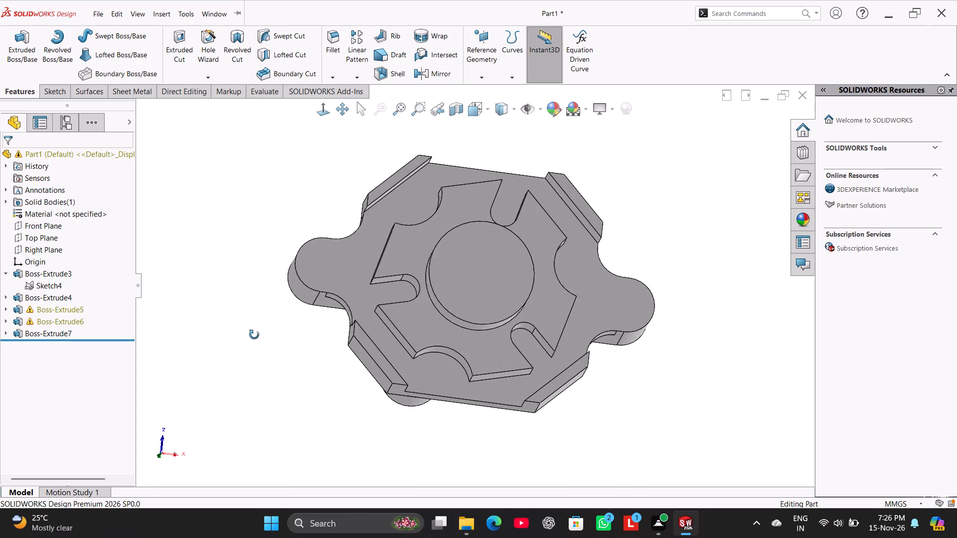
middle_click_drag(254, 335, 240, 312)
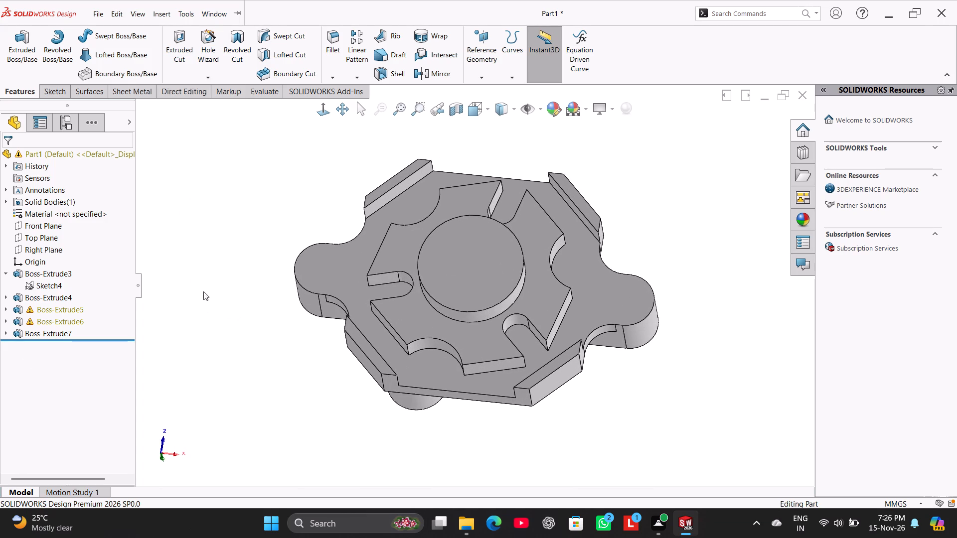
left_click(247, 224)
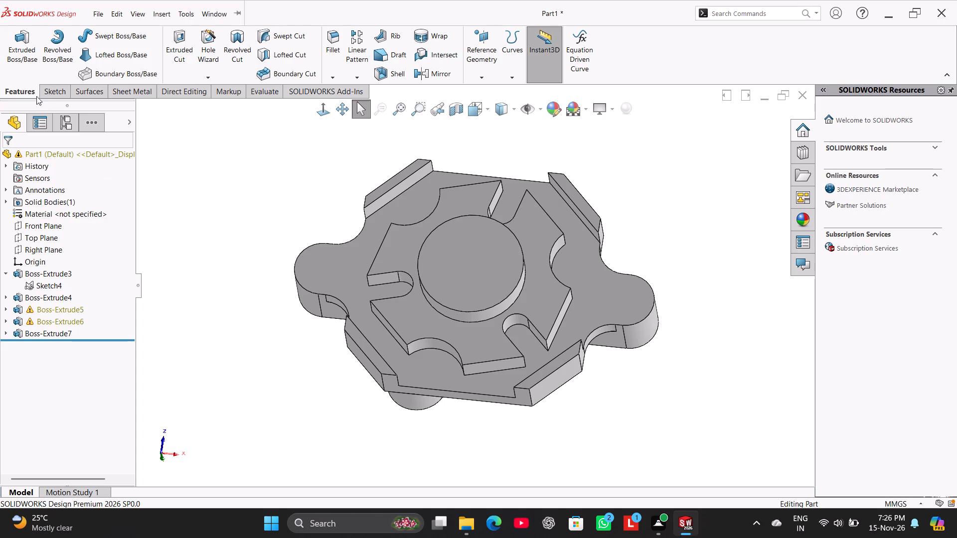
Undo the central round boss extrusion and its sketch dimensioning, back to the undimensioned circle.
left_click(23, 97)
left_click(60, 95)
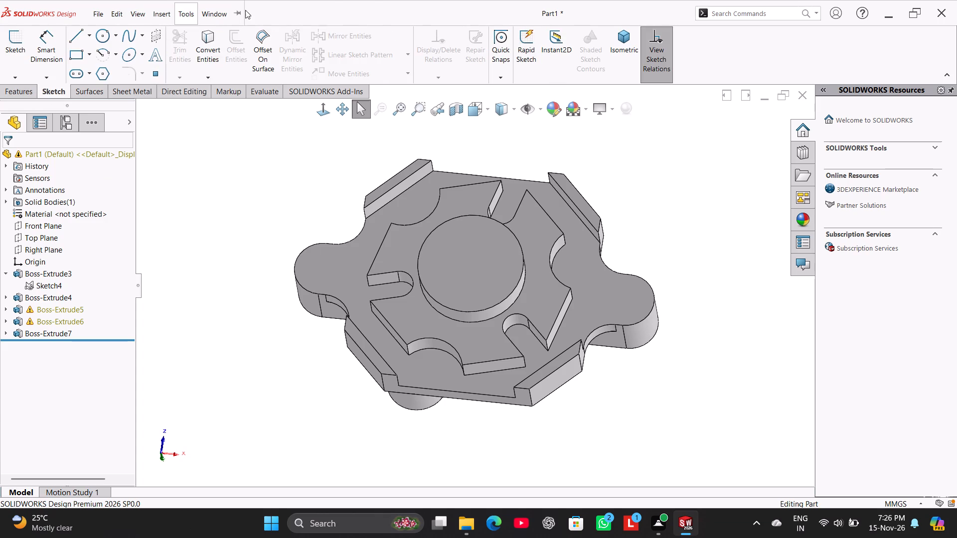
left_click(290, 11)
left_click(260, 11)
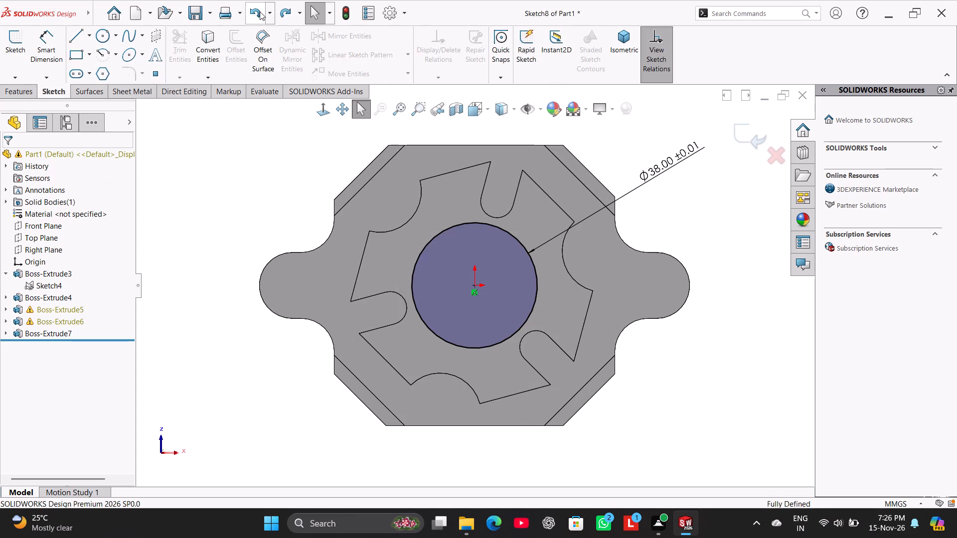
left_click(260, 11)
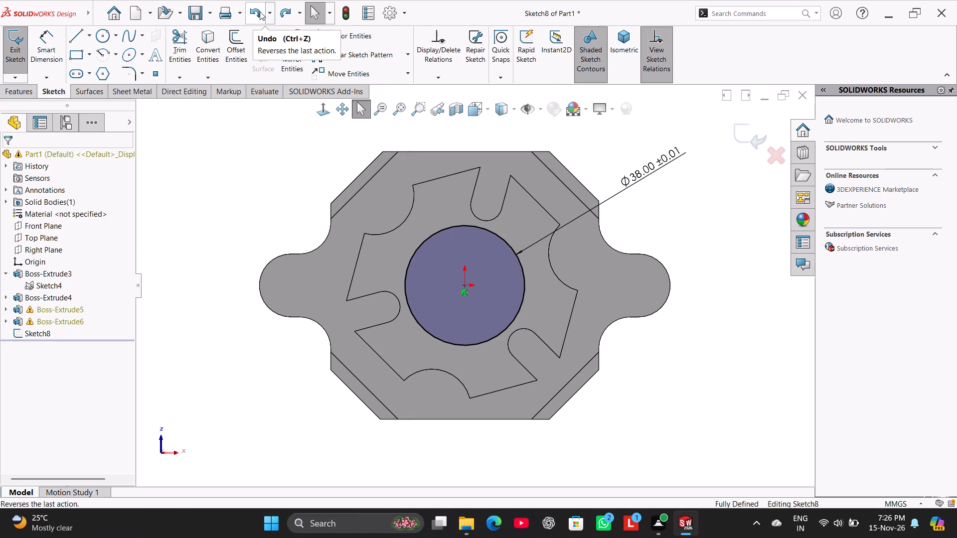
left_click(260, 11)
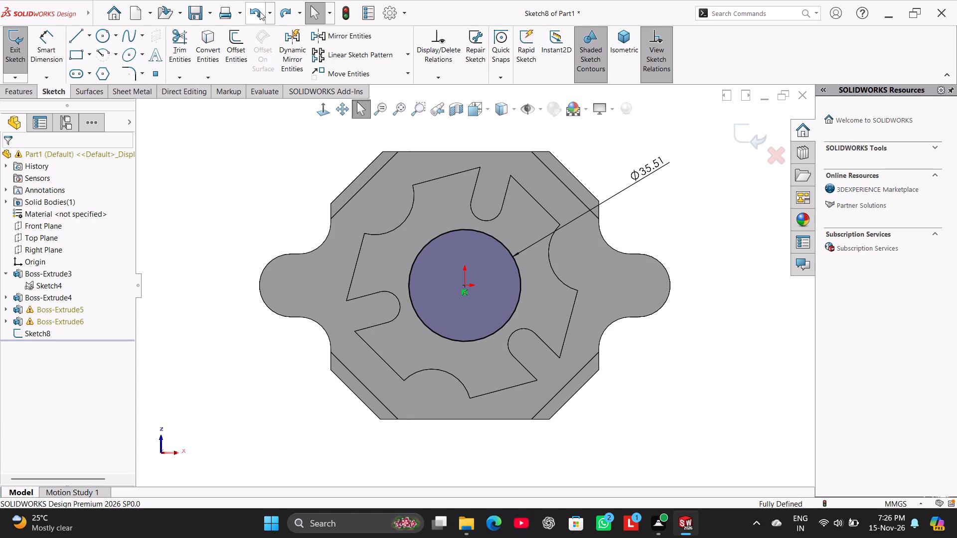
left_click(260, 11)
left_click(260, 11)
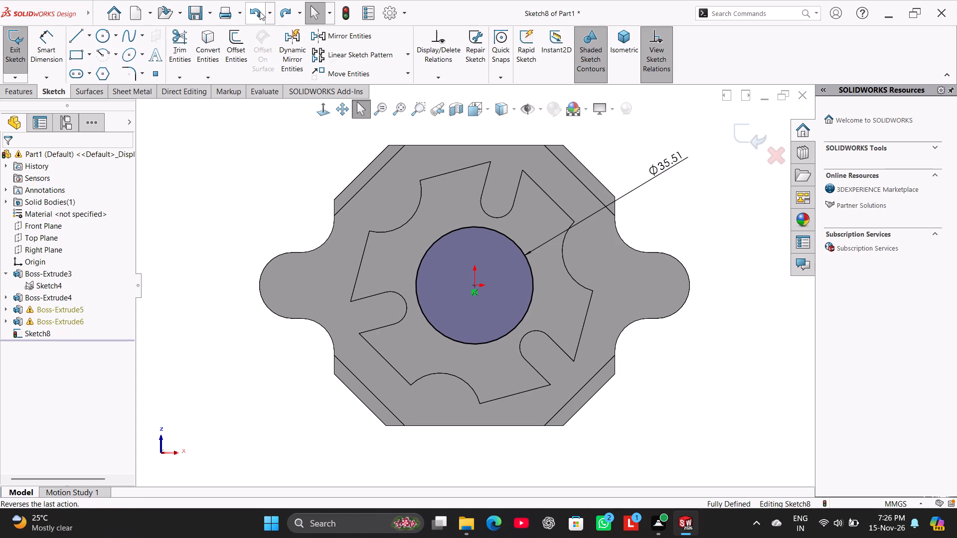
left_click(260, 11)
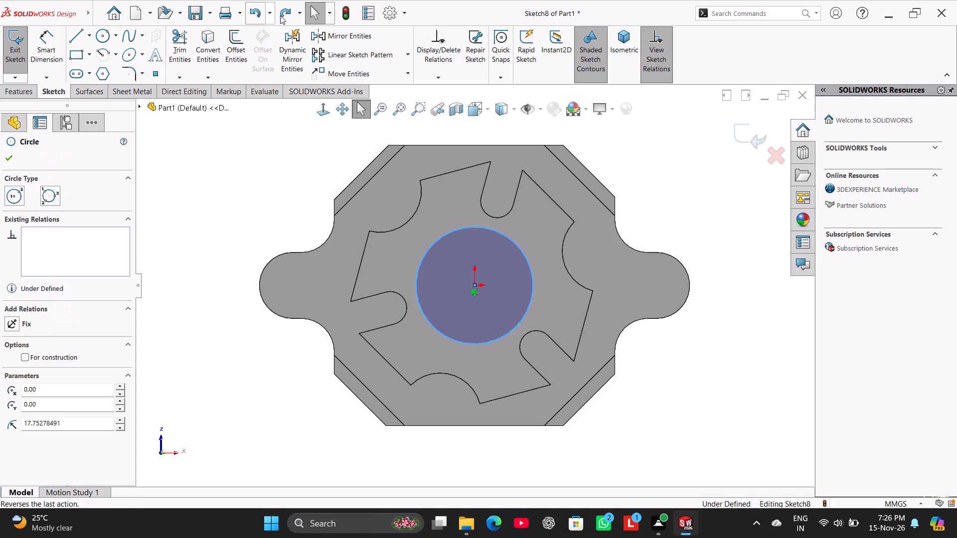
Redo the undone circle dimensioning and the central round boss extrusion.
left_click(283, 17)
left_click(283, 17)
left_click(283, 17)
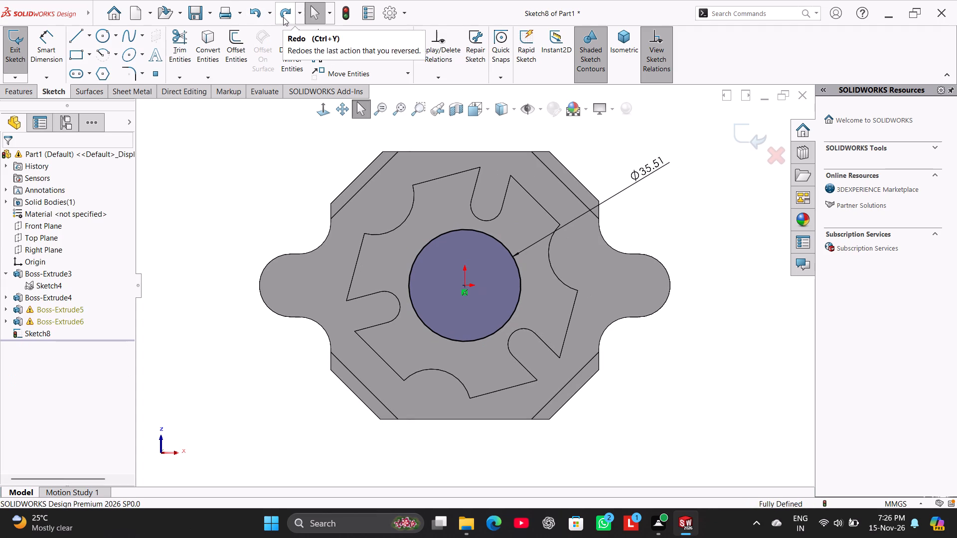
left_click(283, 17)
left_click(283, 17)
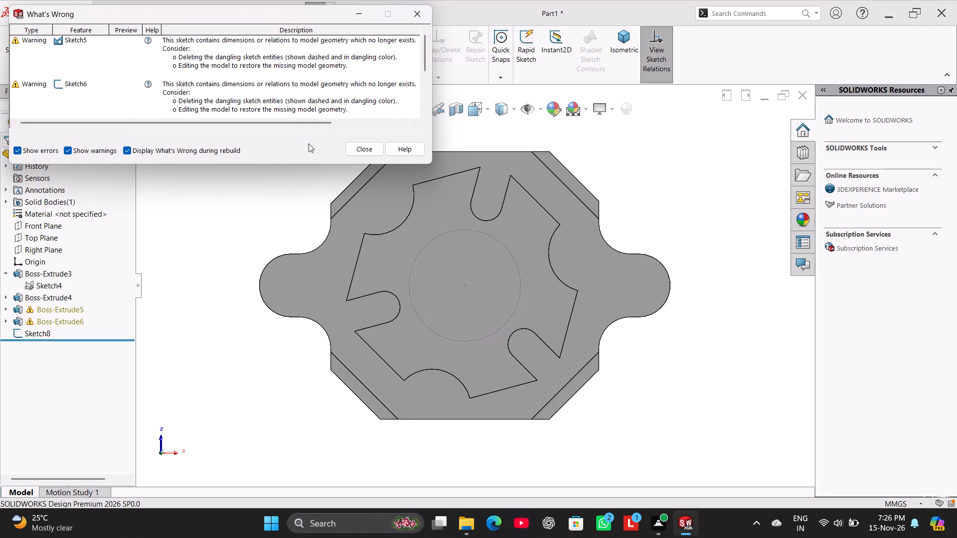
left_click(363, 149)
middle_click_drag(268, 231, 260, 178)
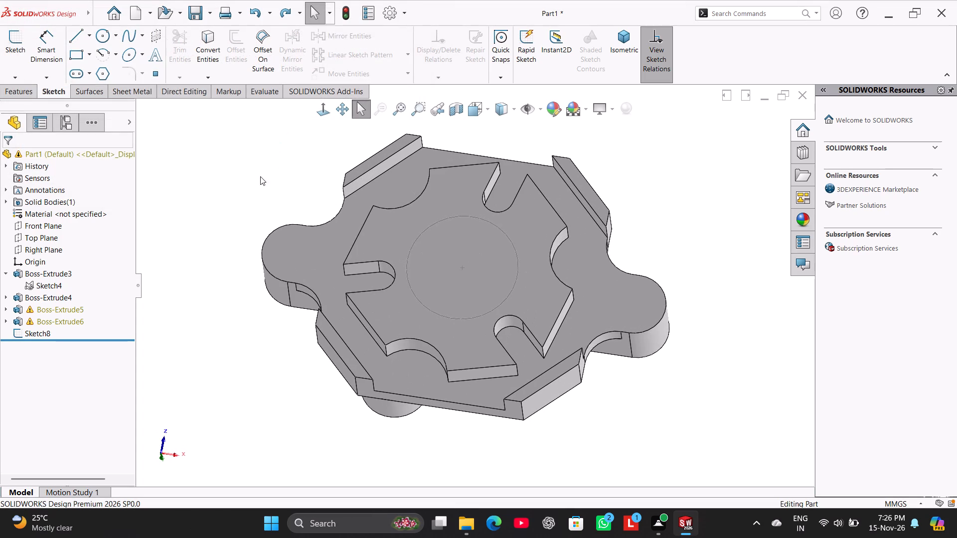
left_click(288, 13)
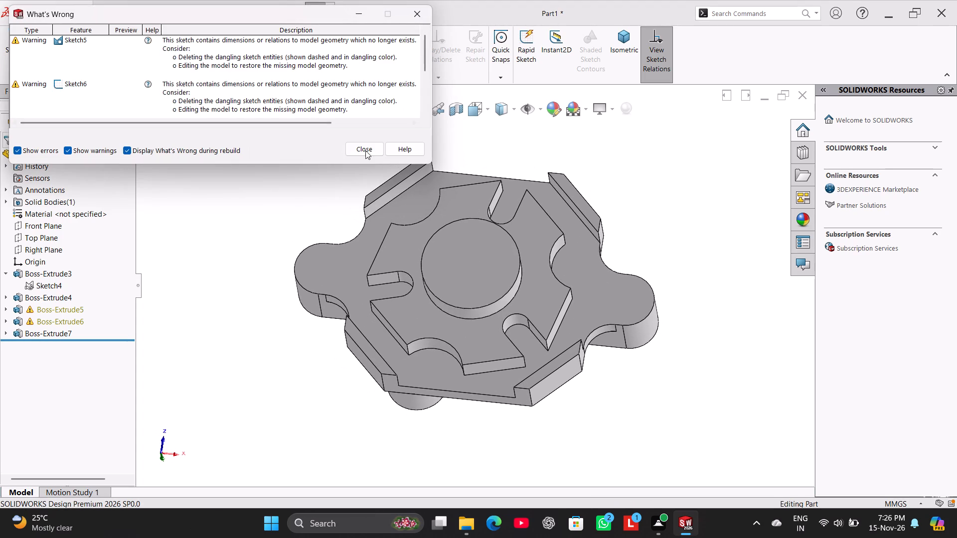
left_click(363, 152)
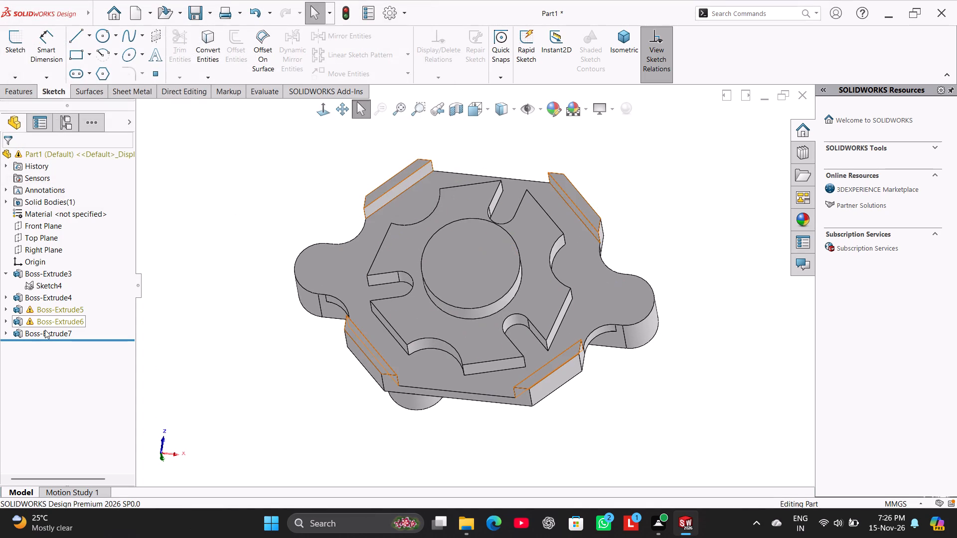
Open the slotted boss Boss-Extrude5 for editing and review its start face, depth and selected contour.
left_click(10, 306)
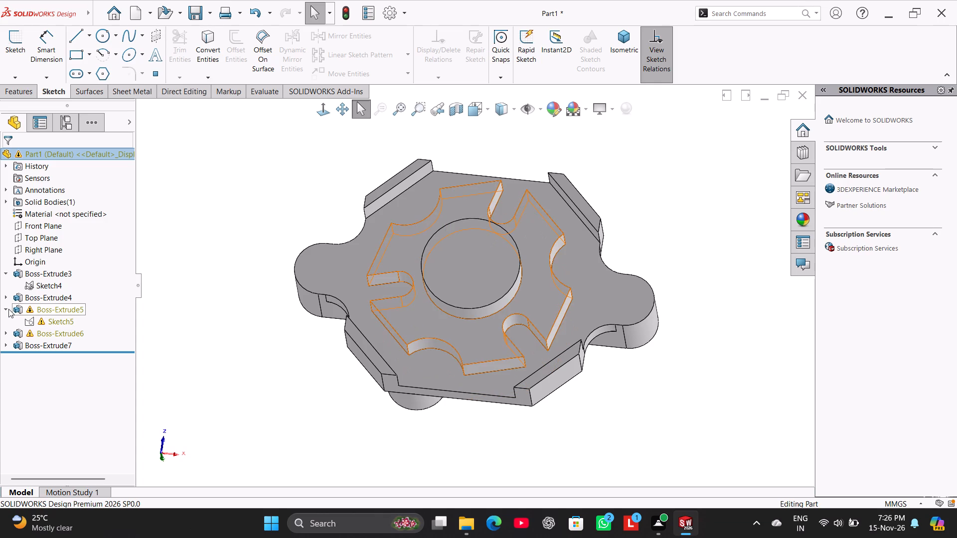
left_click(8, 308)
right_click(42, 307)
left_click(53, 277)
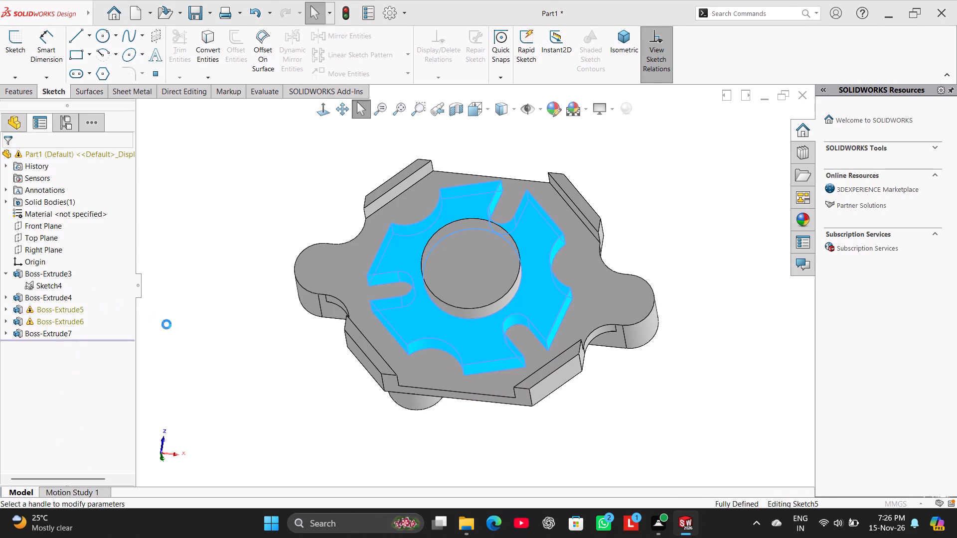
middle_click_drag(250, 385, 255, 277)
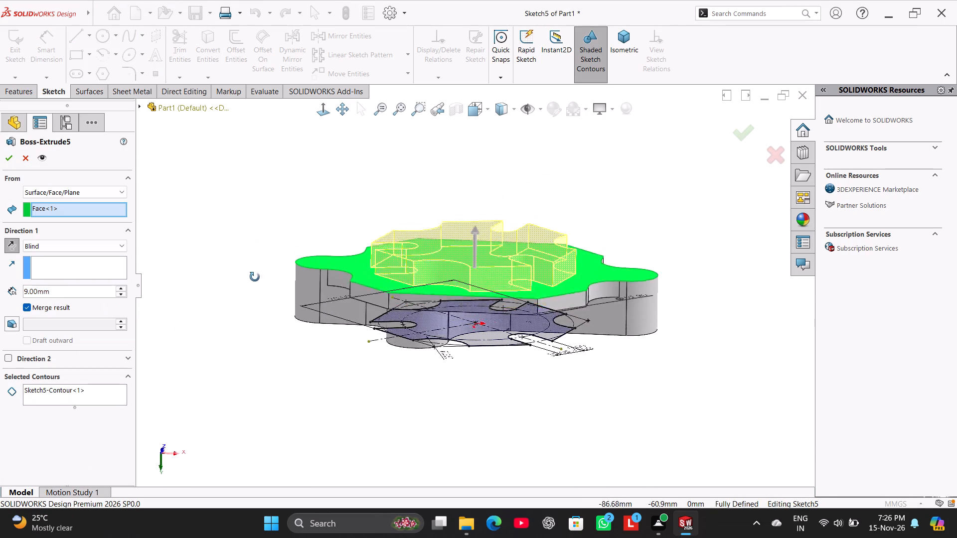
middle_click_drag(255, 277, 222, 269)
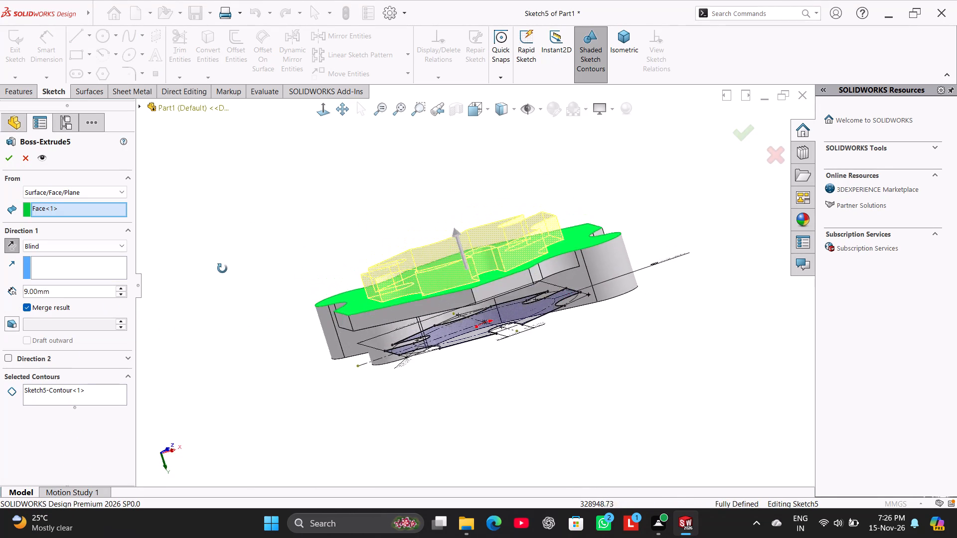
middle_click_drag(222, 269, 243, 307)
left_click(11, 163)
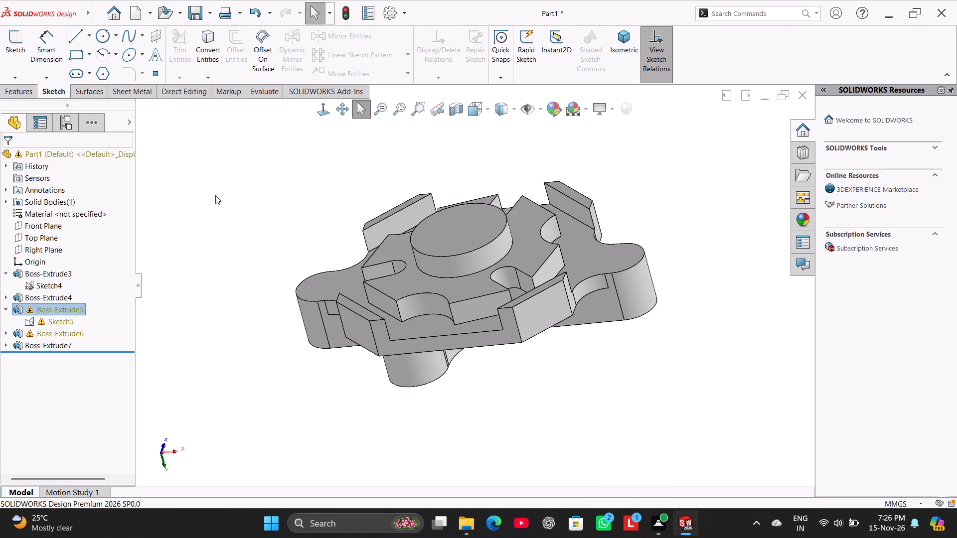
left_click(216, 195)
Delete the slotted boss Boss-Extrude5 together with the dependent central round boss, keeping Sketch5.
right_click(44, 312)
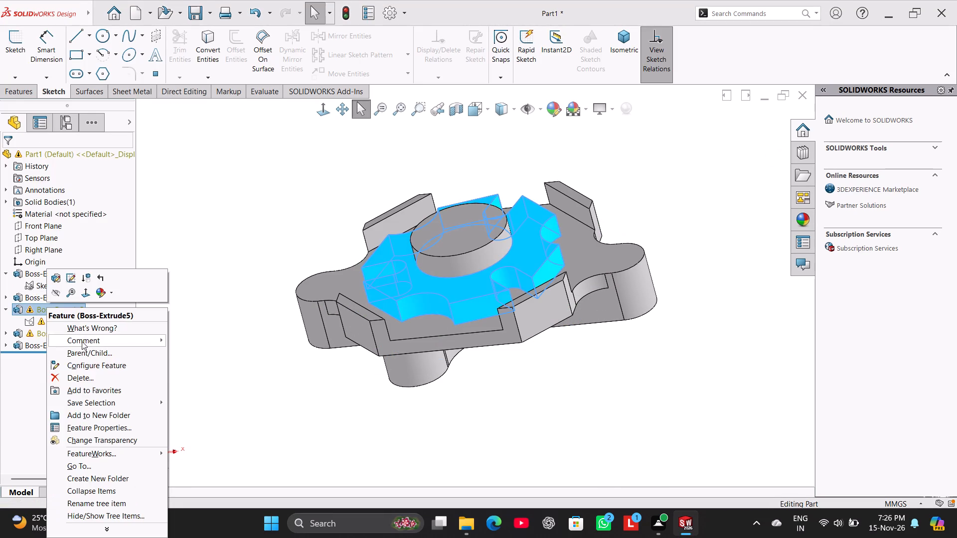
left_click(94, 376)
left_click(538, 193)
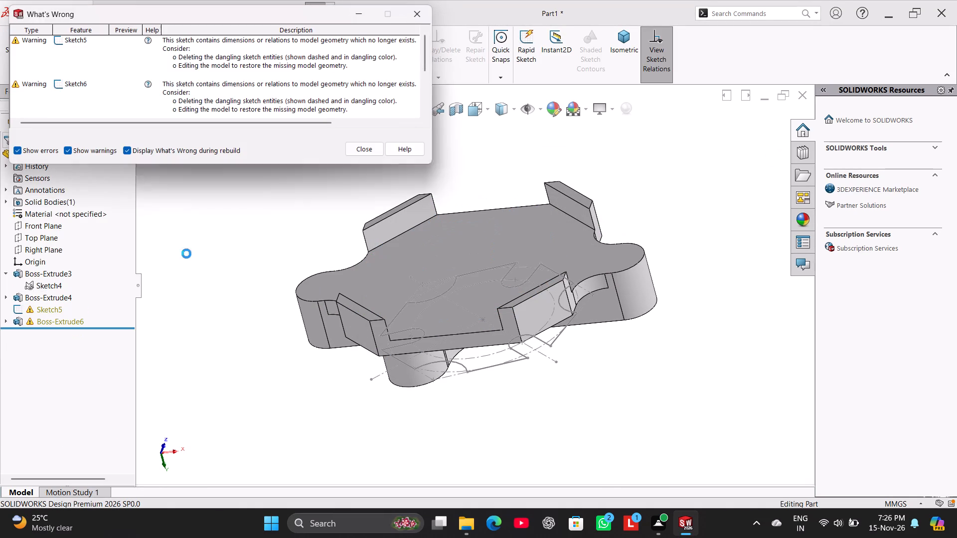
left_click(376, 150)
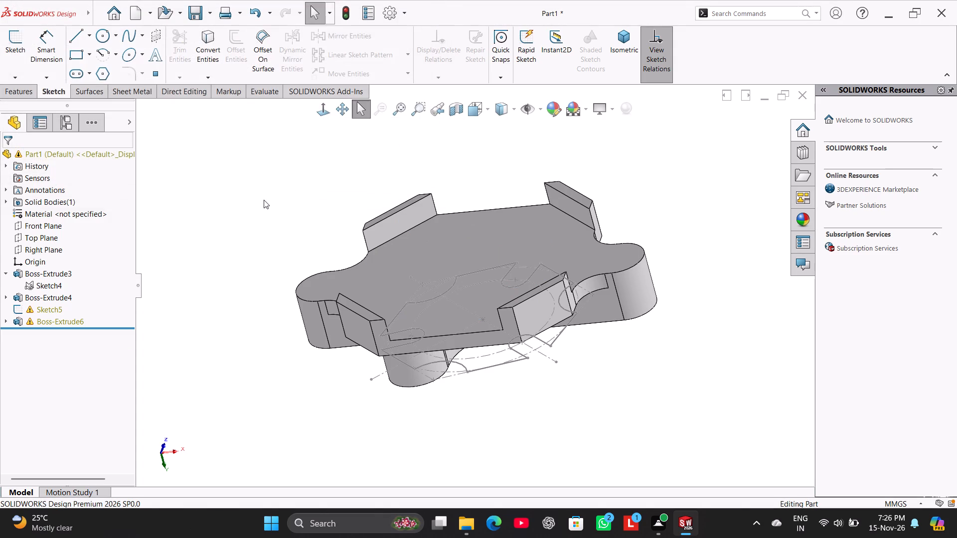
Undo the deletion and the earlier changes, back past the central round boss and its sketch to the slotted boss and edge walls.
key("ctrl+z")
key("ctrl+z")
key("ctrl+z")
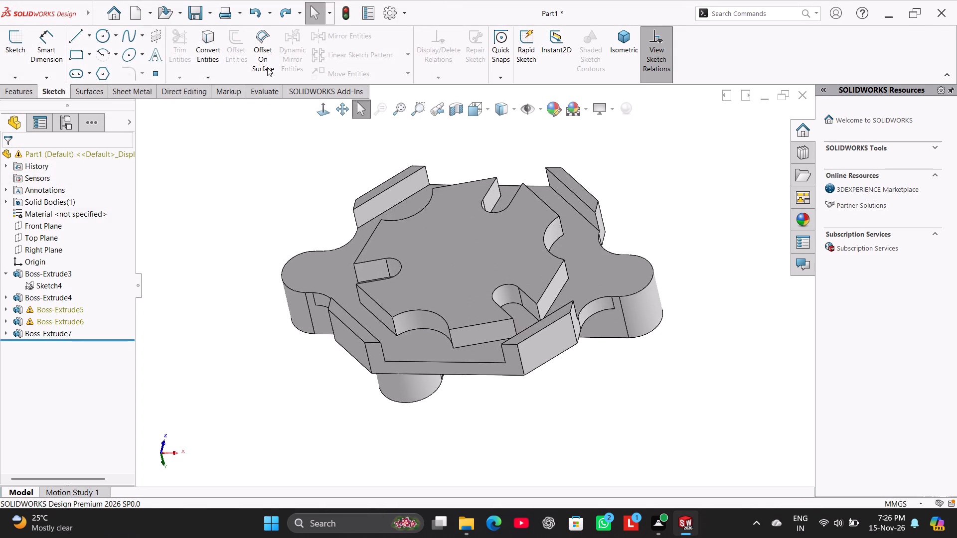
key("ctrl+z")
key("ctrl+z")
key("ctrl+z")
key("ctrl+z")
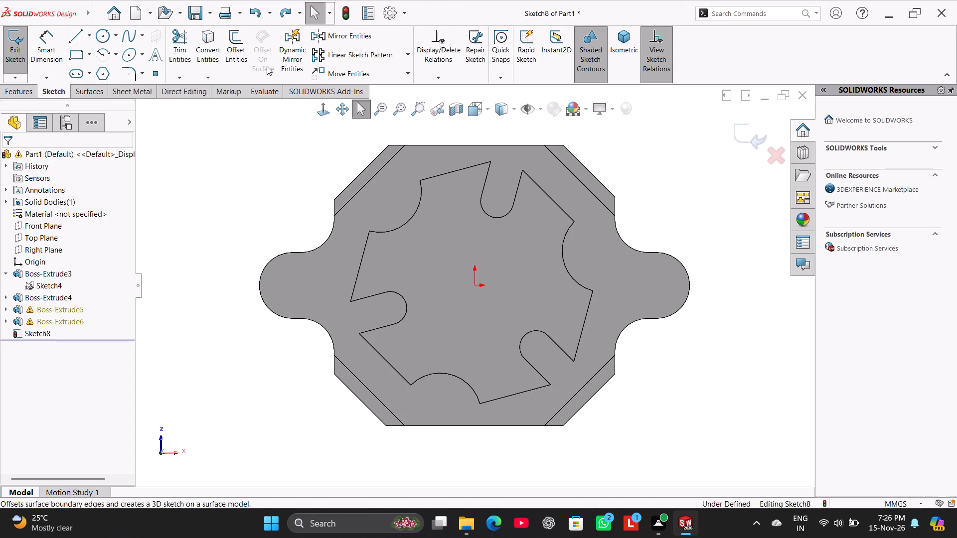
key("ctrl+z")
key("ctrl+z")
key("ctrl+z")
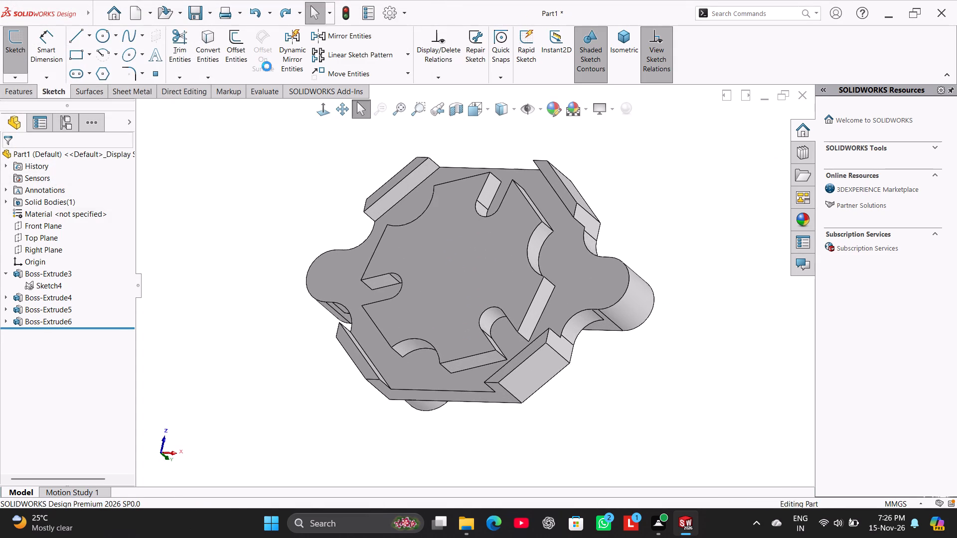
Redo the last undone change to the height of the raised edge walls.
middle_click_drag(252, 303, 275, 233)
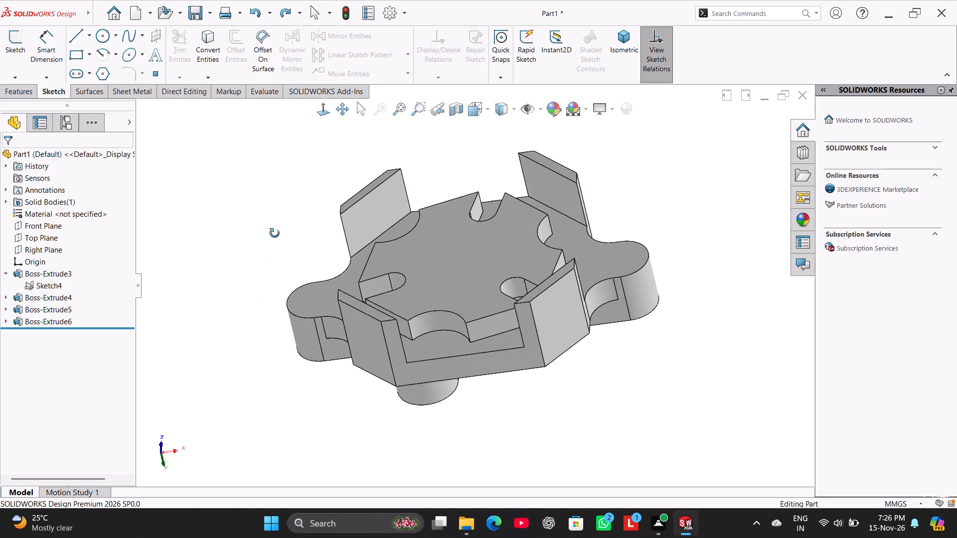
middle_click_drag(275, 233, 277, 208)
key("ctrl+y")
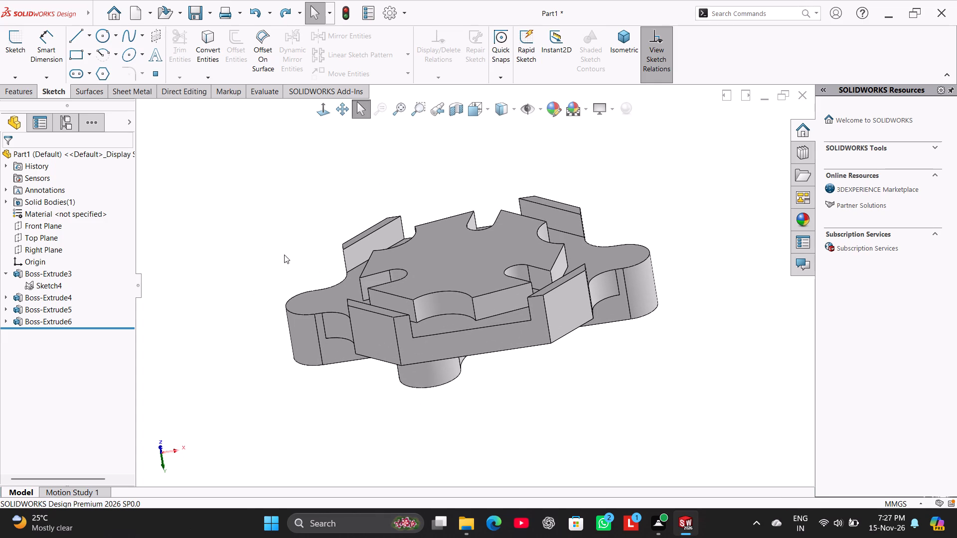
Inspect the slotted boss and edge walls from several angles, finishing in an isometric view.
left_click(251, 280)
middle_click_drag(260, 267, 251, 307)
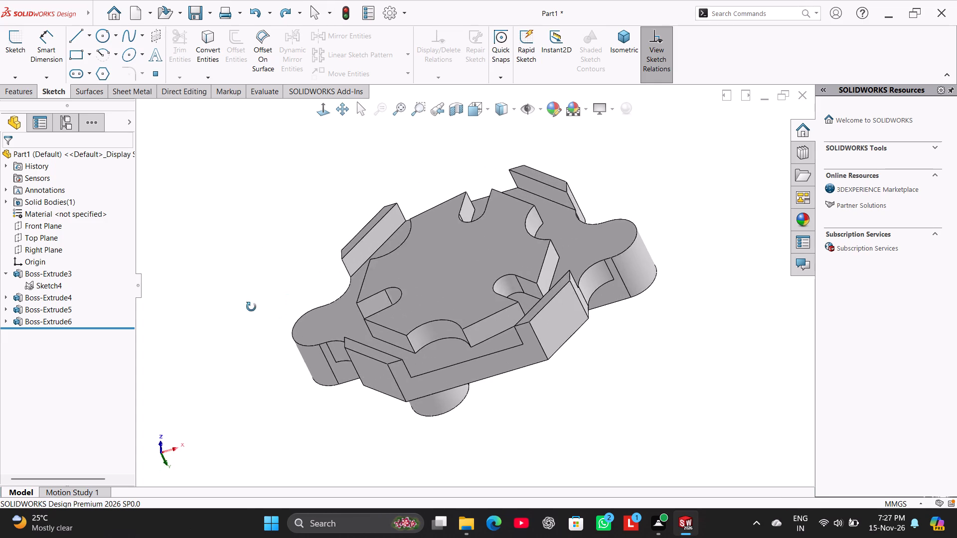
middle_click_drag(251, 307, 242, 327)
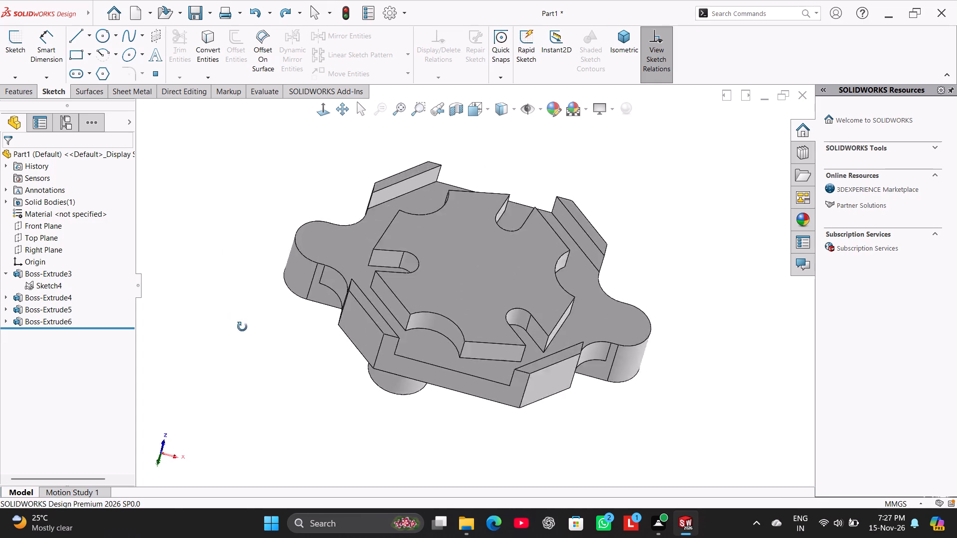
middle_click_drag(242, 327, 236, 264)
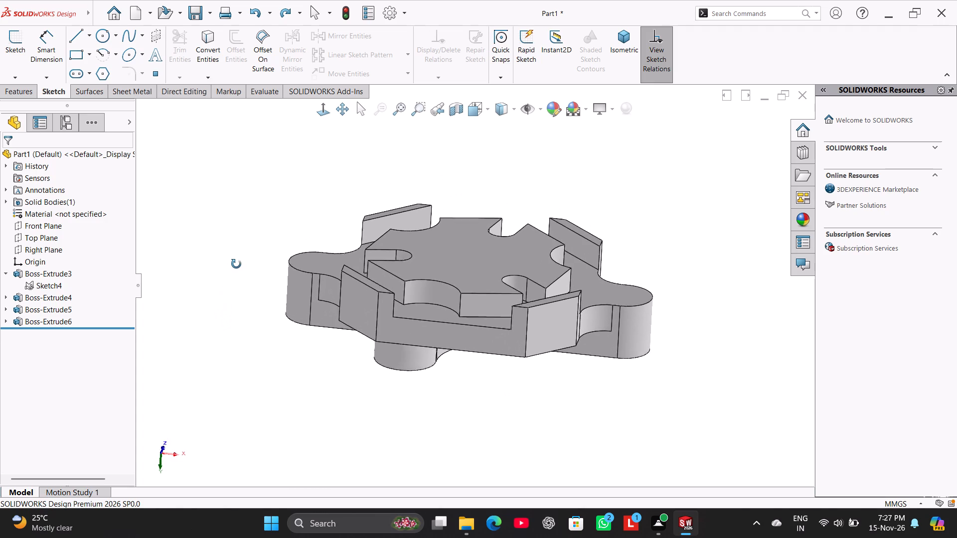
middle_click_drag(236, 264, 256, 324)
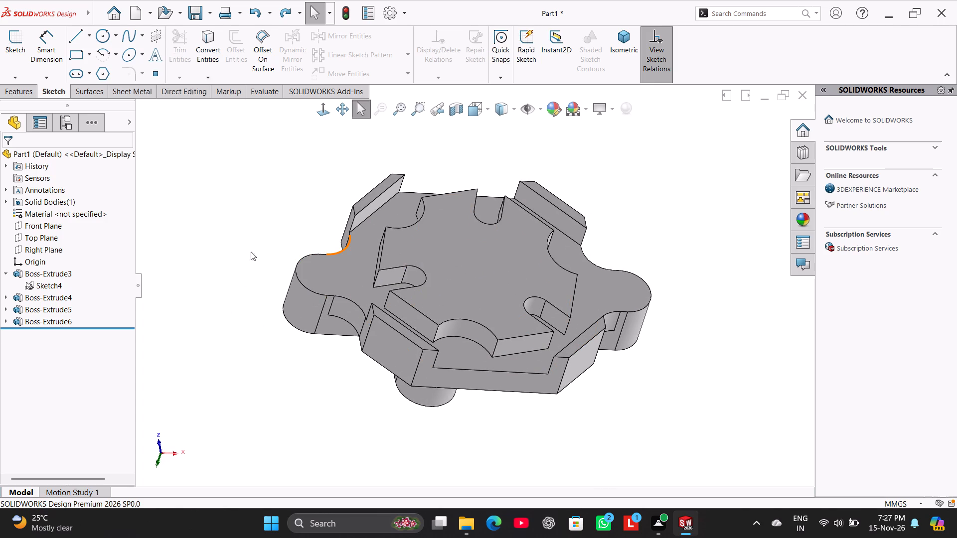
right_click_drag(238, 249, 307, 182)
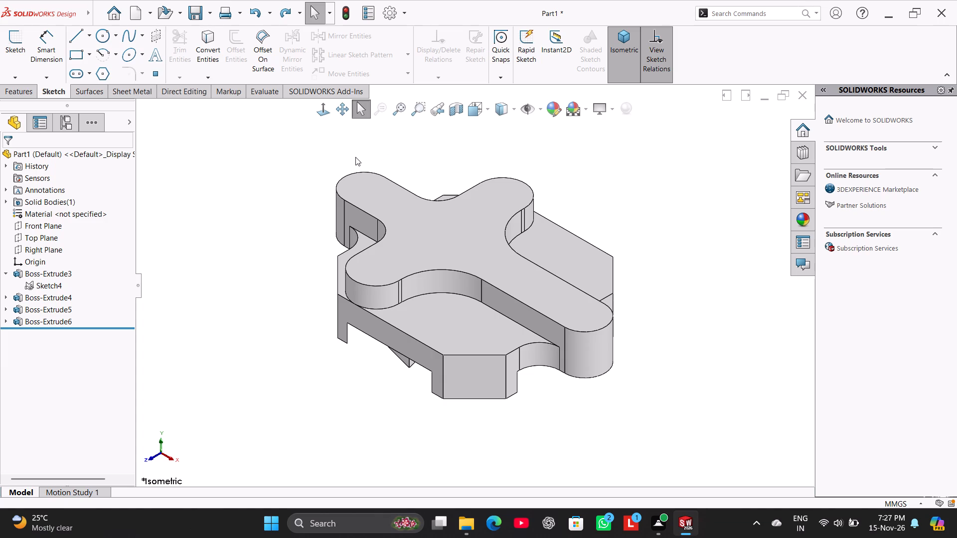
Create a section view of the part through the Front Plane at 0 mm offset, trying the other reference planes first.
left_click(463, 119)
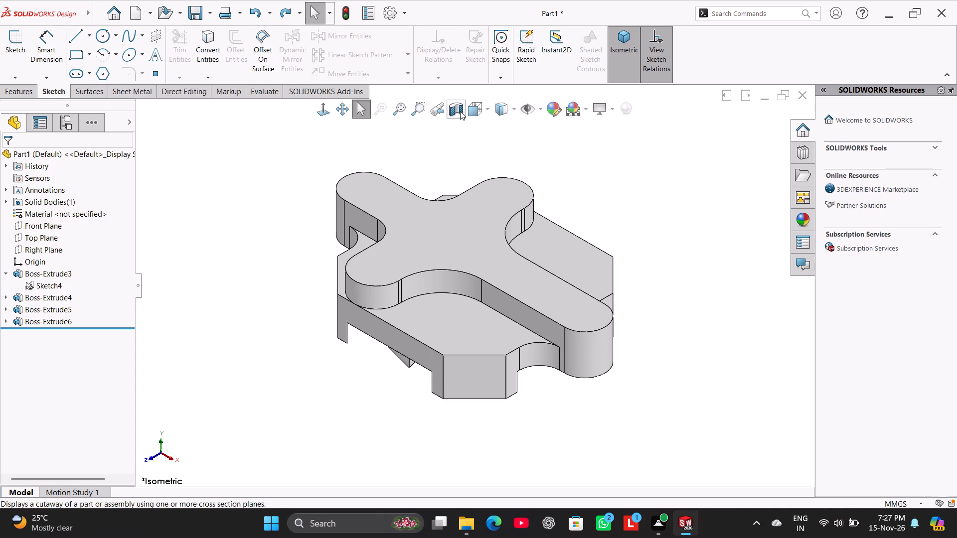
left_click(460, 110)
left_click_drag(410, 264, 347, 233)
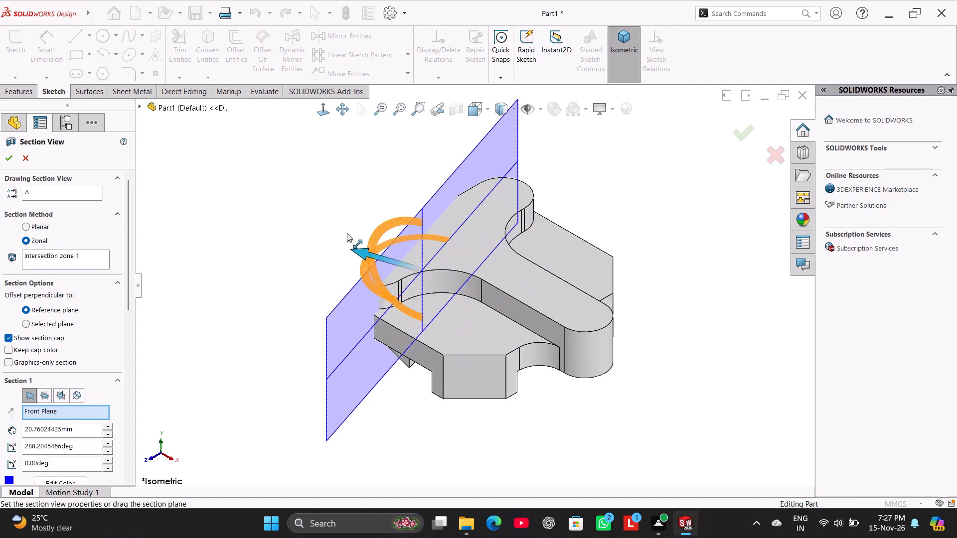
left_click_drag(347, 233, 252, 179)
left_click(64, 394)
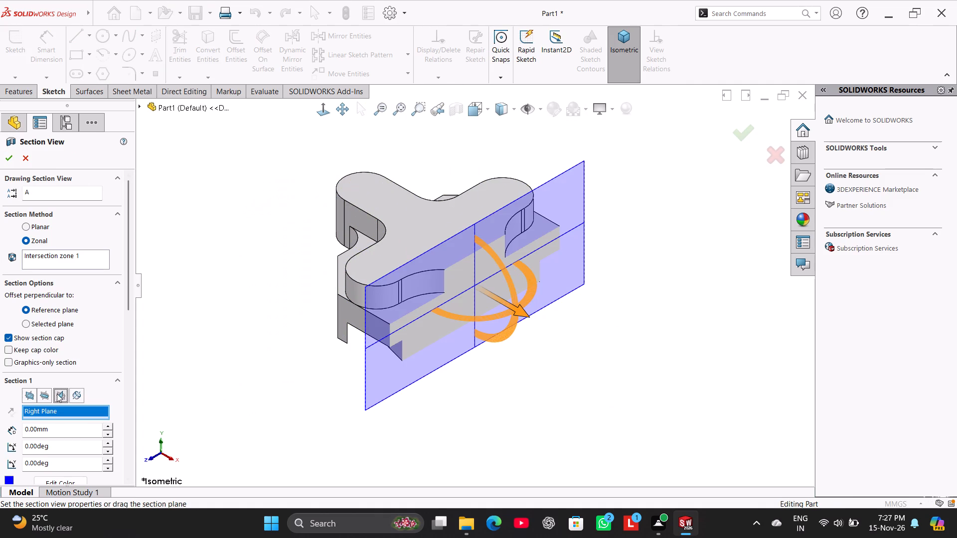
left_click(48, 394)
left_click(29, 398)
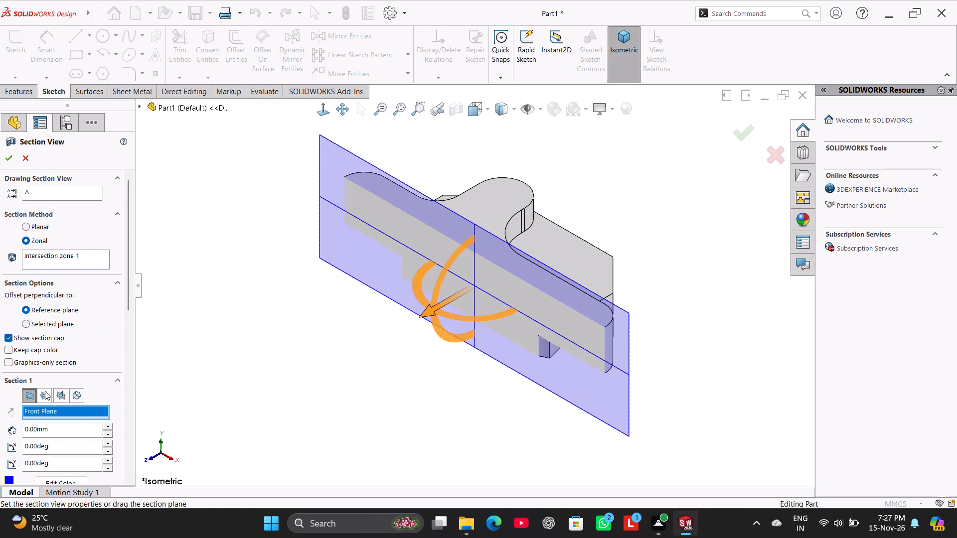
left_click(322, 111)
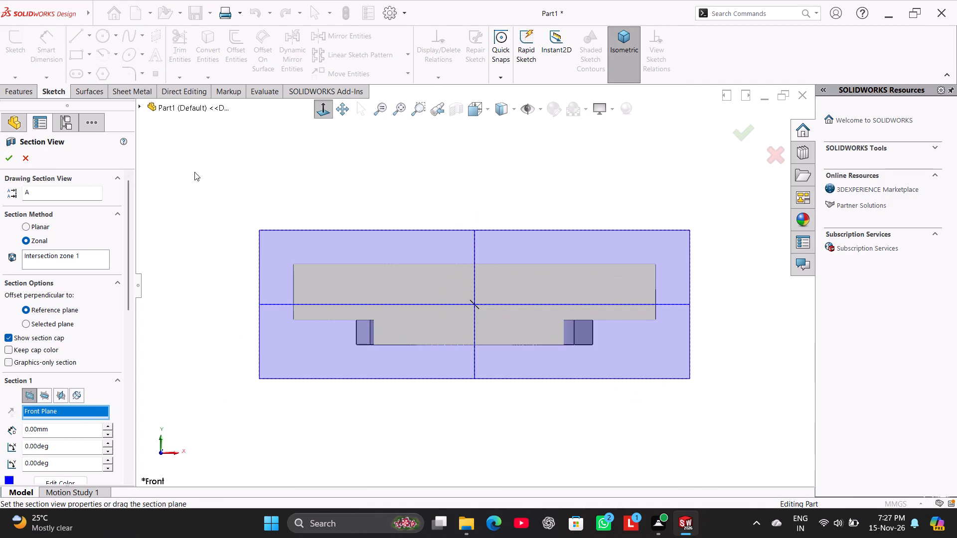
left_click(8, 161)
left_click(331, 157)
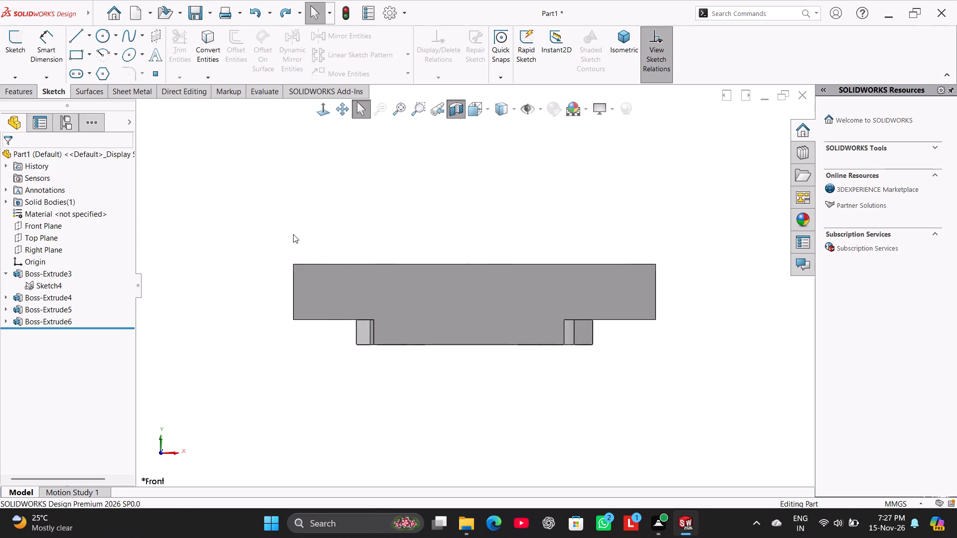
Examine the sectioned part from above and below, turn the section view off, and return to an isometric view.
middle_click_drag(287, 287, 307, 387)
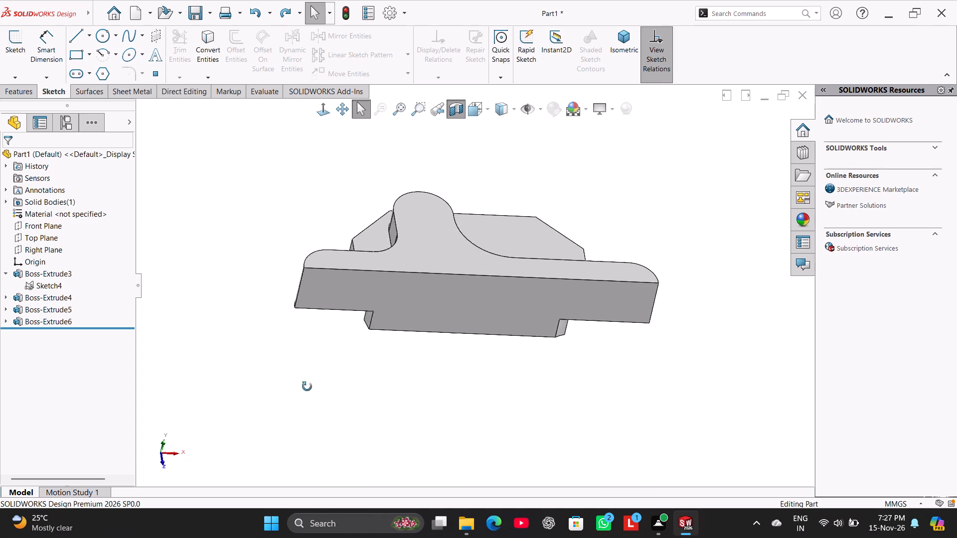
middle_click_drag(307, 387, 300, 361)
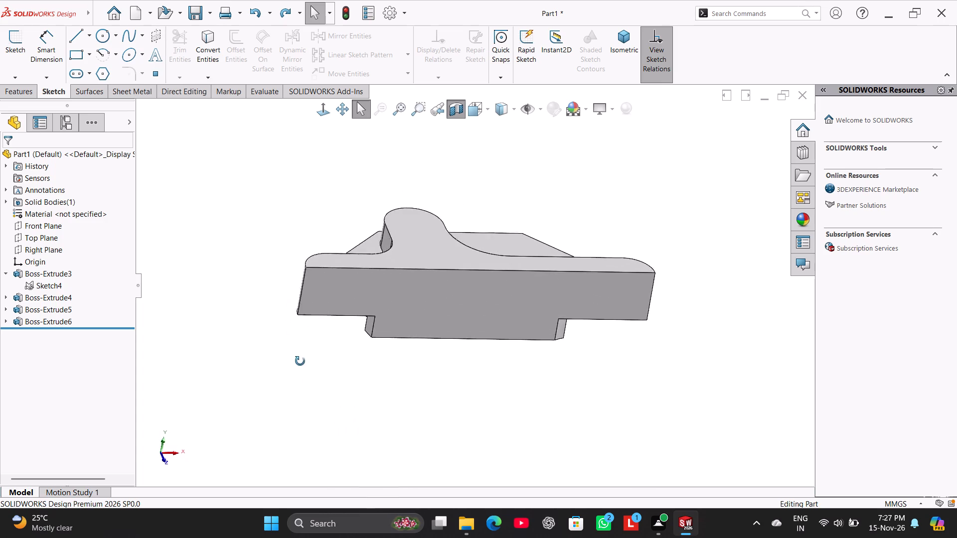
middle_click_drag(300, 361, 305, 377)
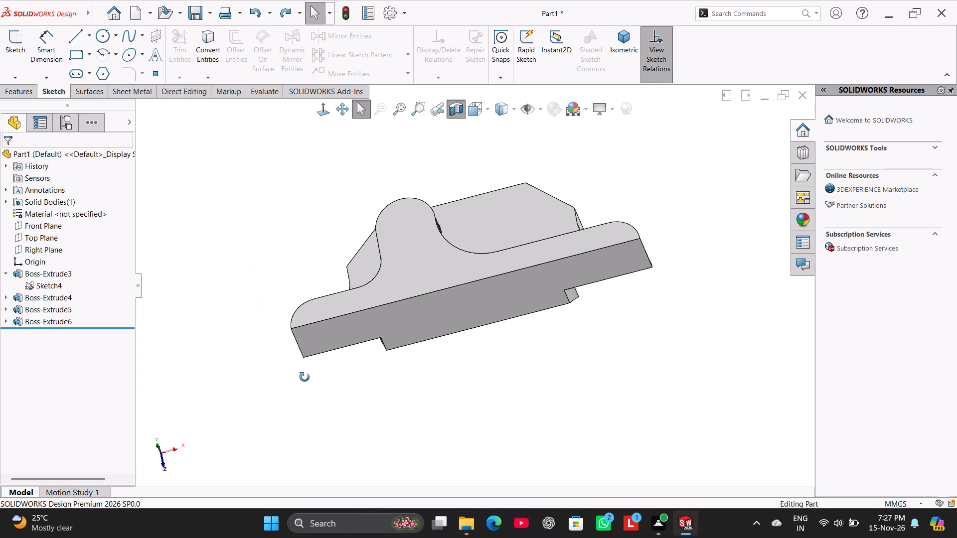
middle_click_drag(305, 377, 307, 377)
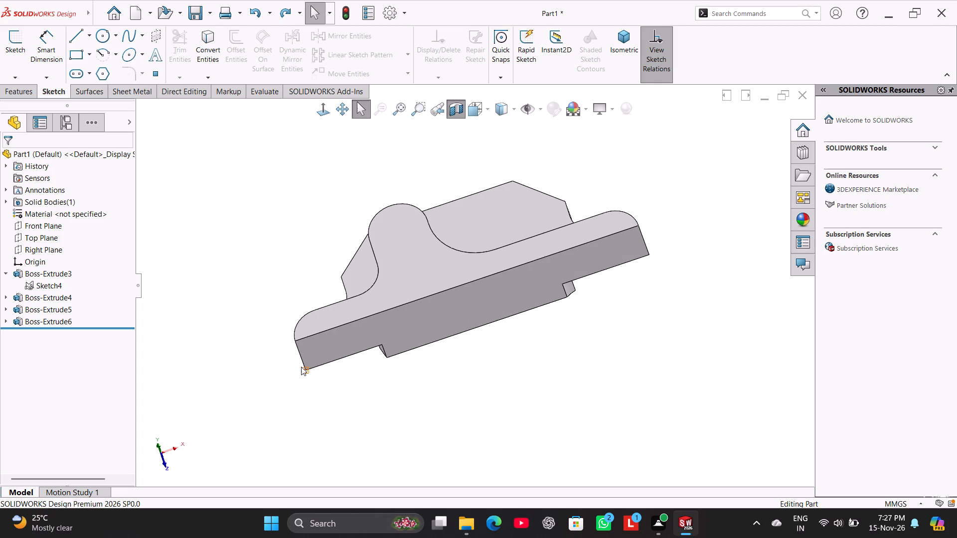
middle_click_drag(304, 300, 237, 138)
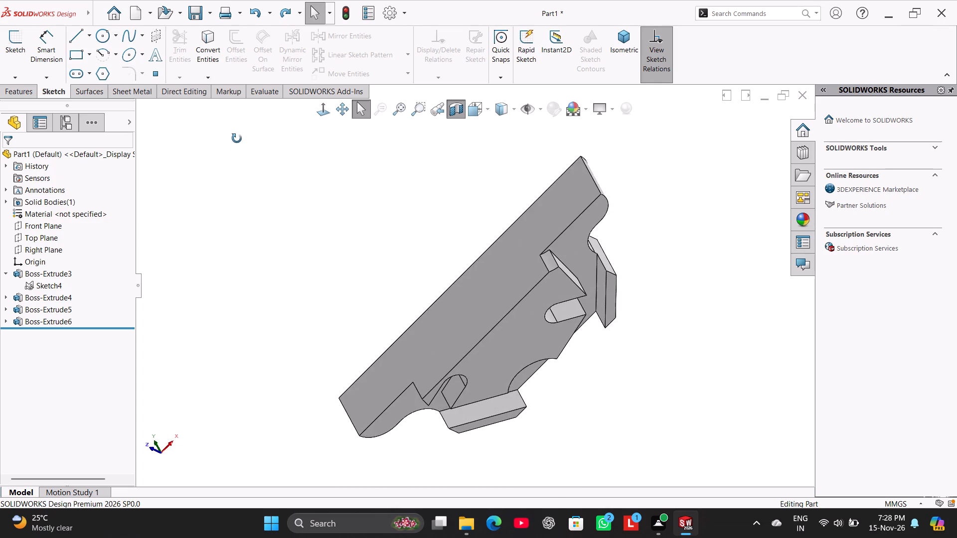
middle_click_drag(237, 138, 299, 294)
left_click(457, 104)
right_click_drag(304, 250, 355, 212)
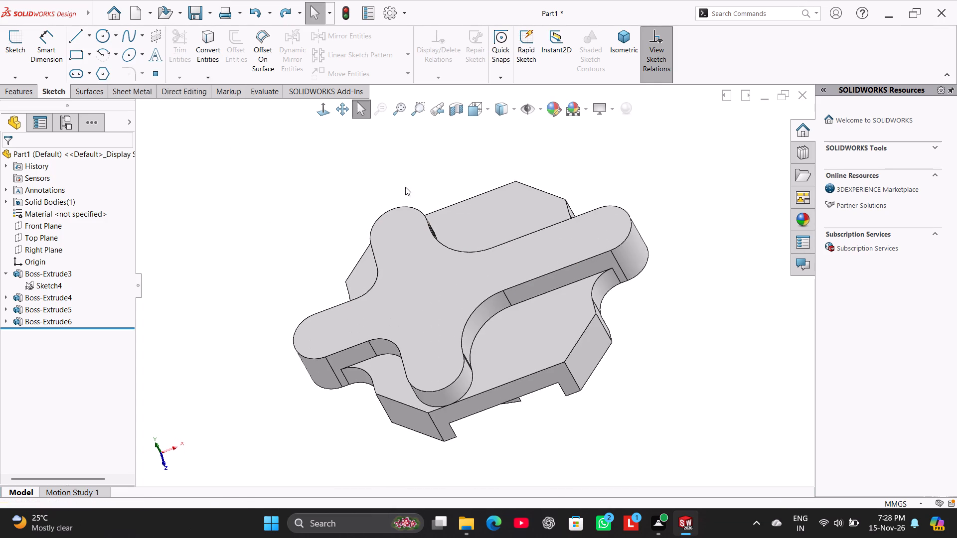
Set up a 6 mm blind Extruded Cut from Sketch4, picking the central circle and both slot arms.
left_click(49, 284)
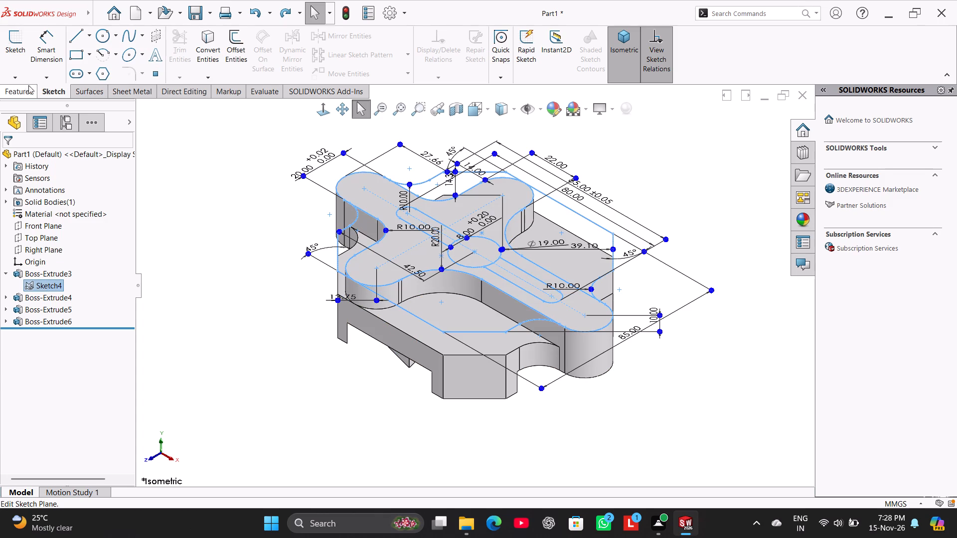
left_click(27, 85)
left_click(182, 51)
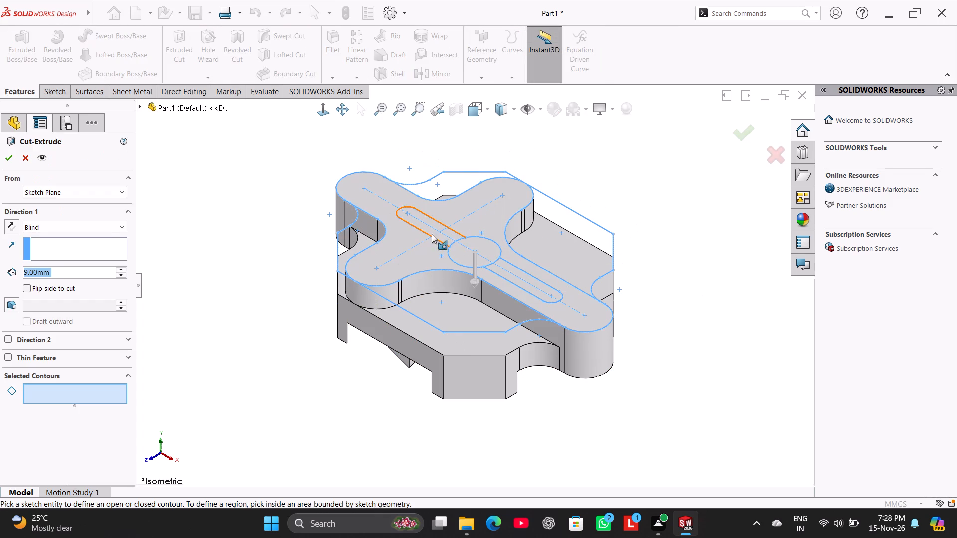
left_click(477, 259)
left_click(528, 284)
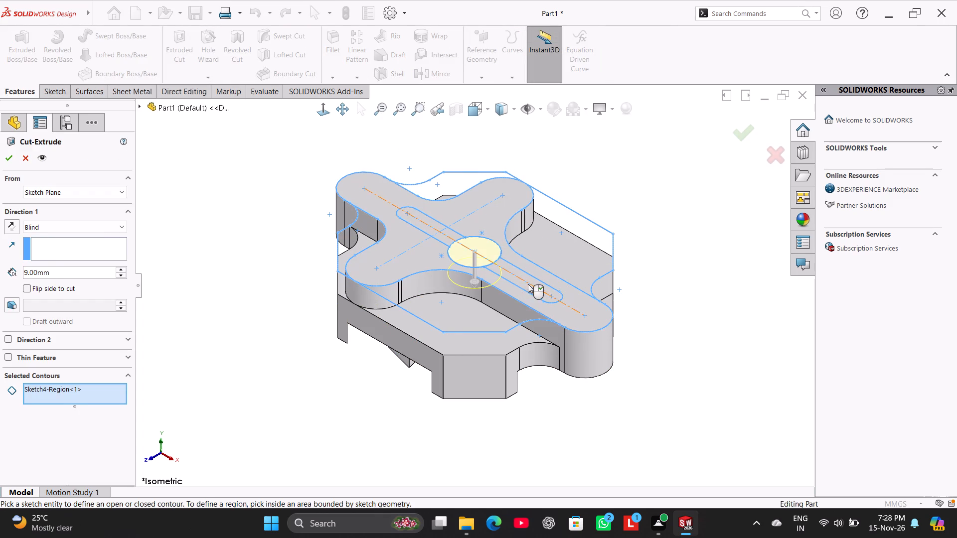
left_click(525, 283)
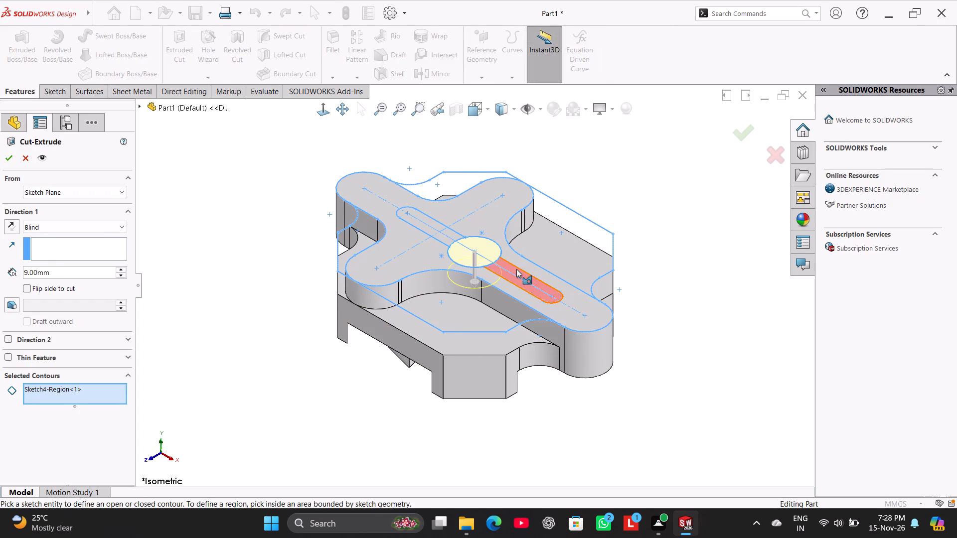
left_click(516, 269)
right_click(108, 380)
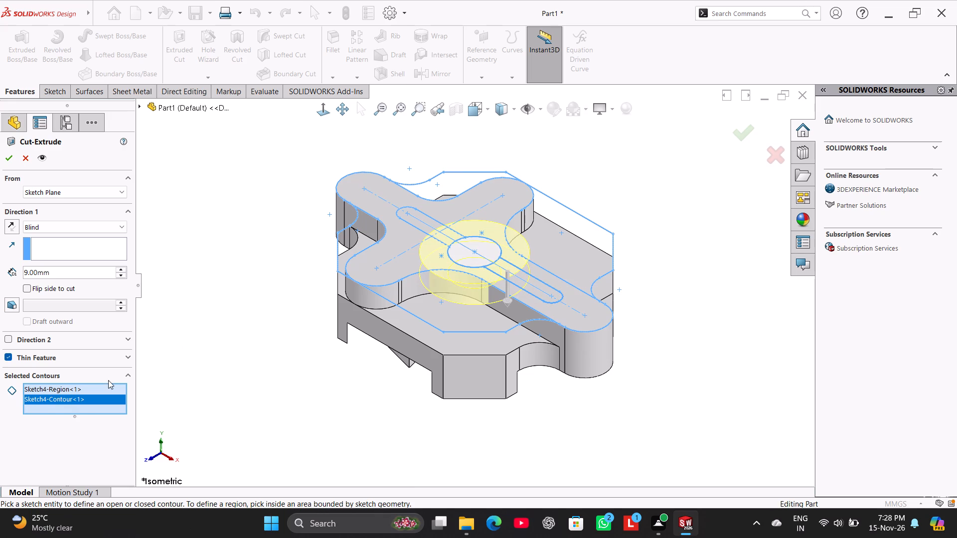
right_click(116, 394)
left_click(130, 398)
left_click(533, 288)
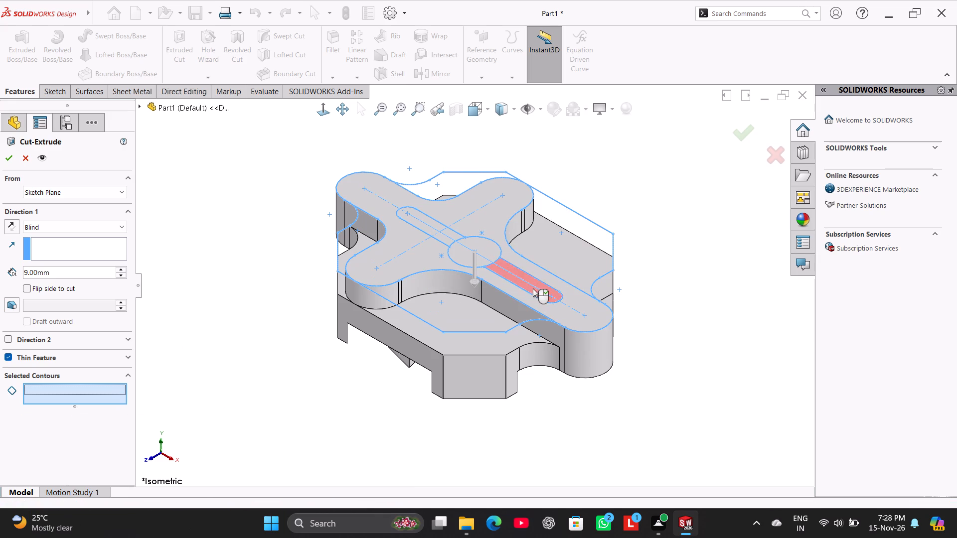
left_click(493, 249)
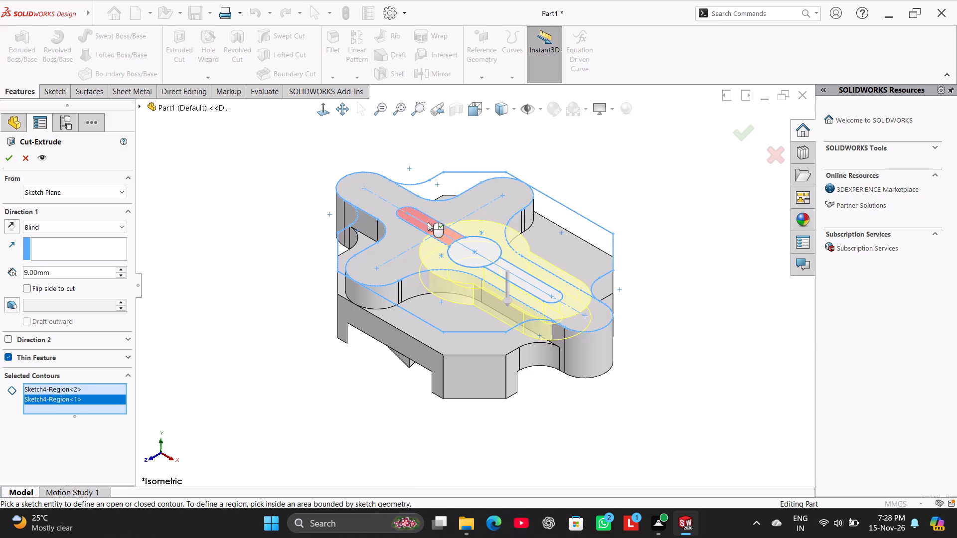
left_click(428, 222)
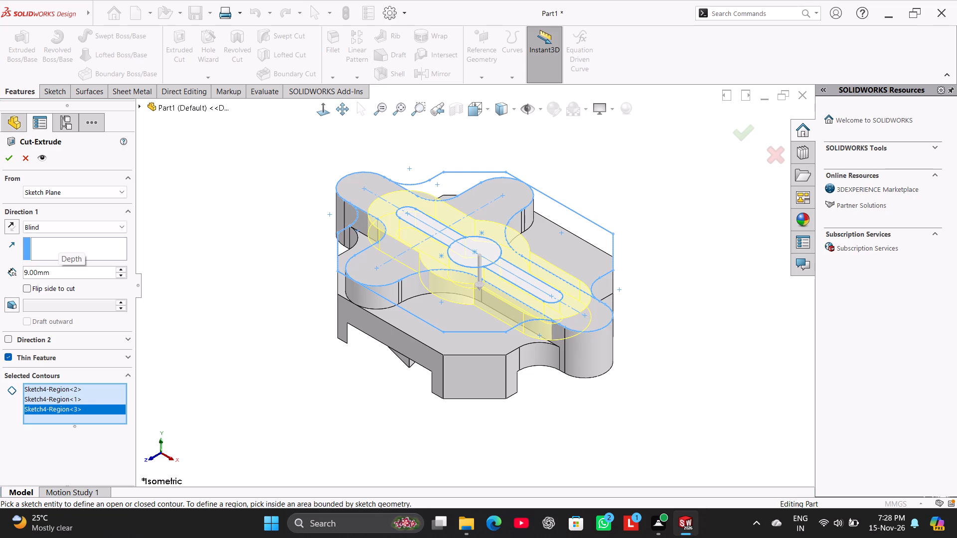
double_click(65, 276)
key("6")
key("Return")
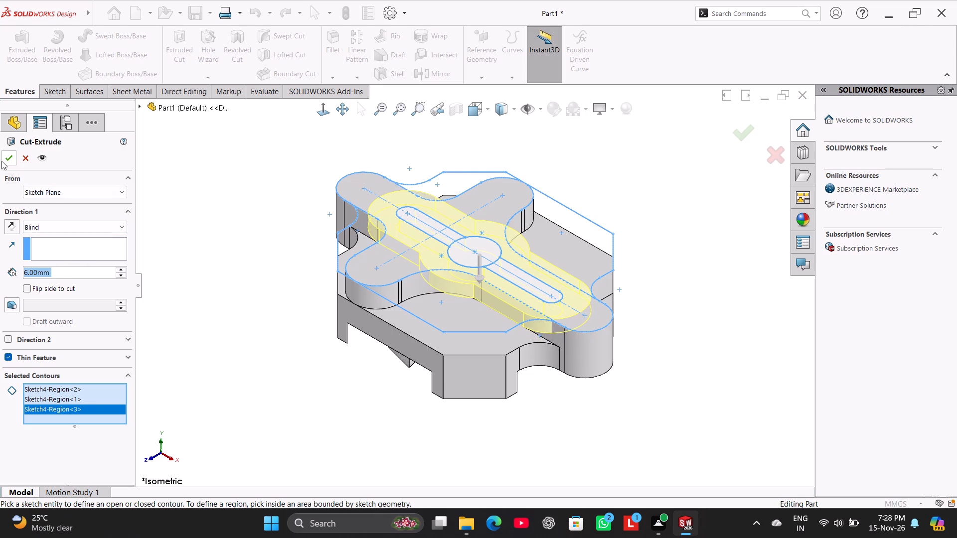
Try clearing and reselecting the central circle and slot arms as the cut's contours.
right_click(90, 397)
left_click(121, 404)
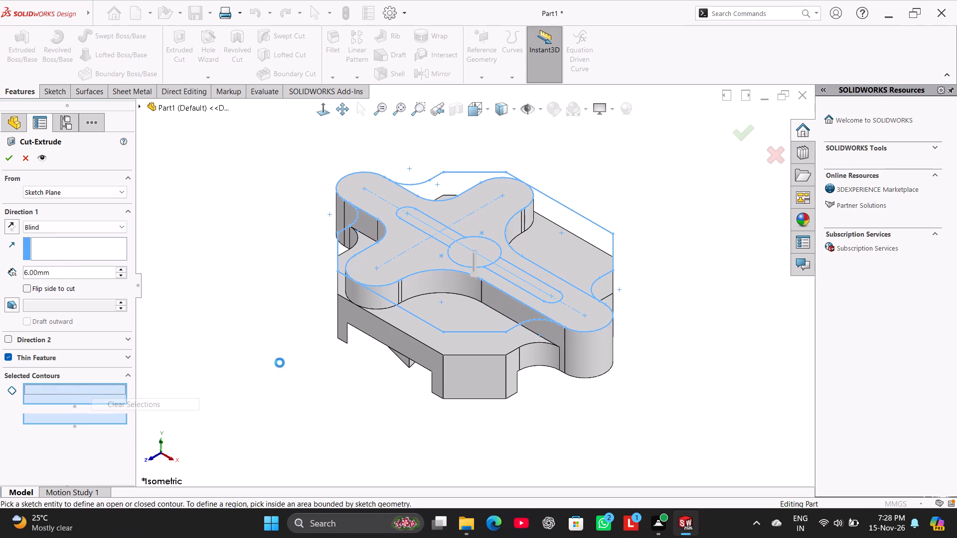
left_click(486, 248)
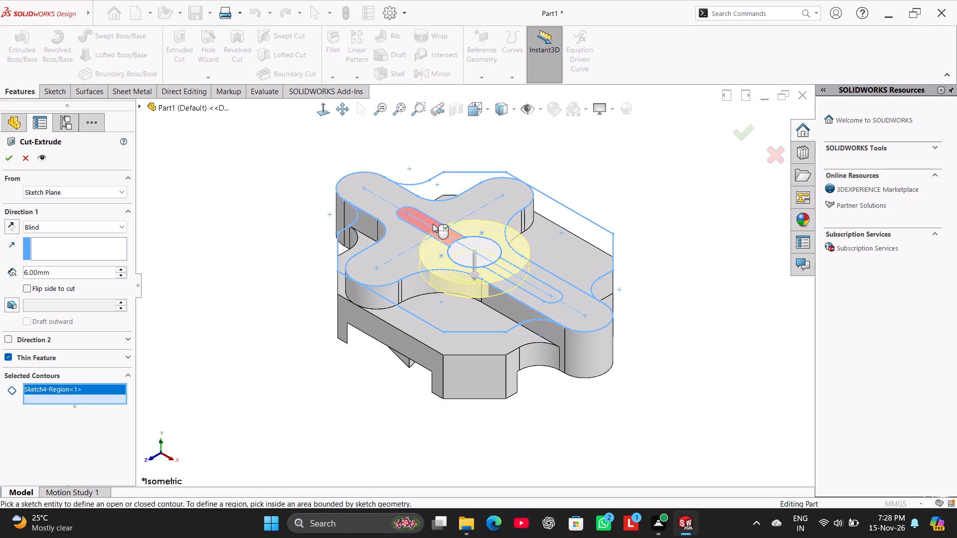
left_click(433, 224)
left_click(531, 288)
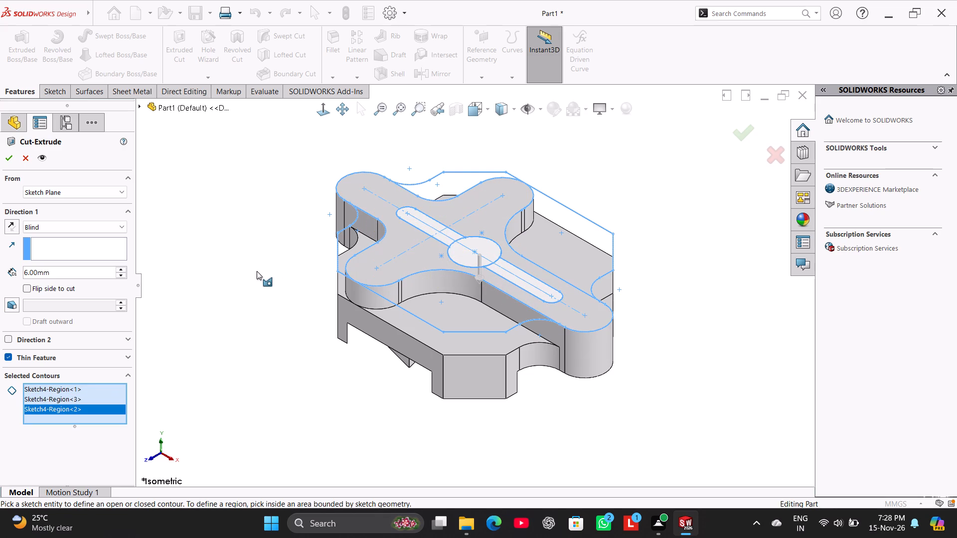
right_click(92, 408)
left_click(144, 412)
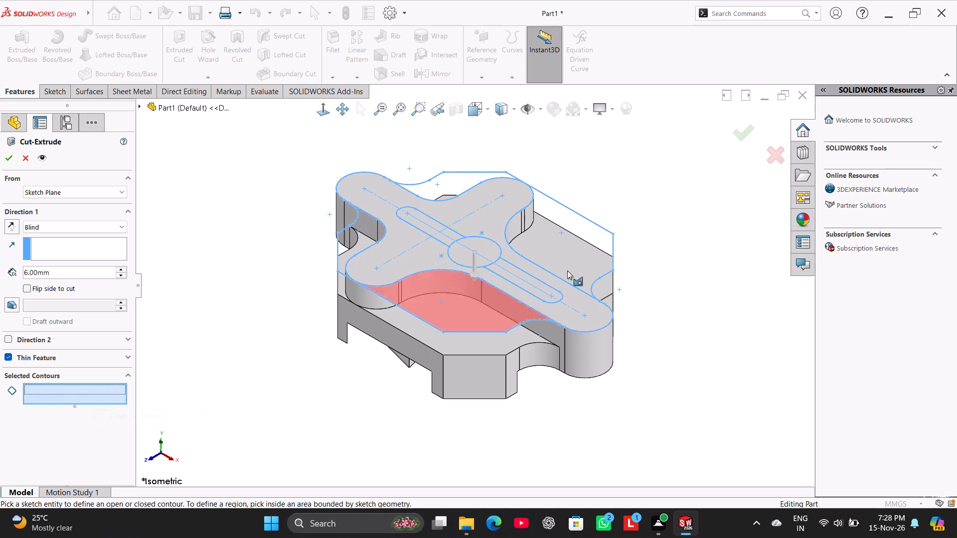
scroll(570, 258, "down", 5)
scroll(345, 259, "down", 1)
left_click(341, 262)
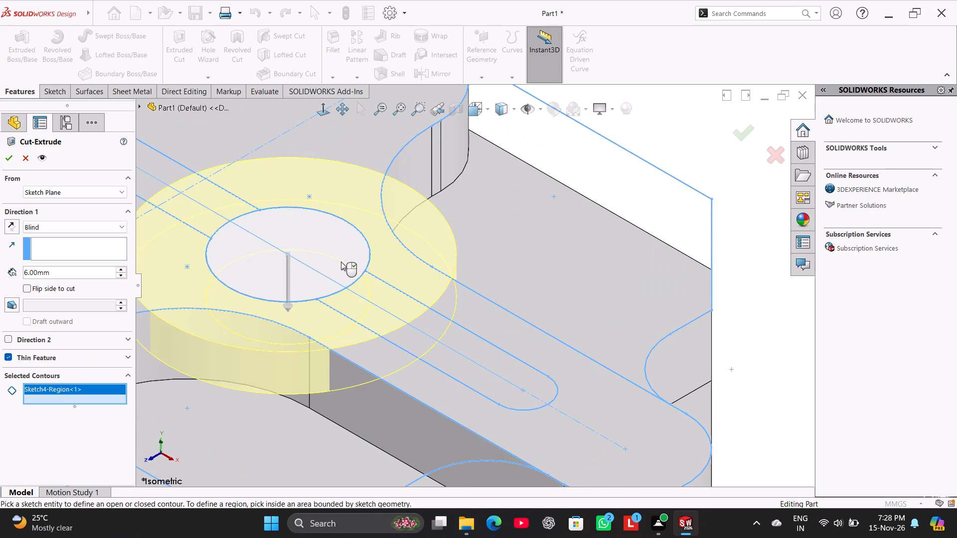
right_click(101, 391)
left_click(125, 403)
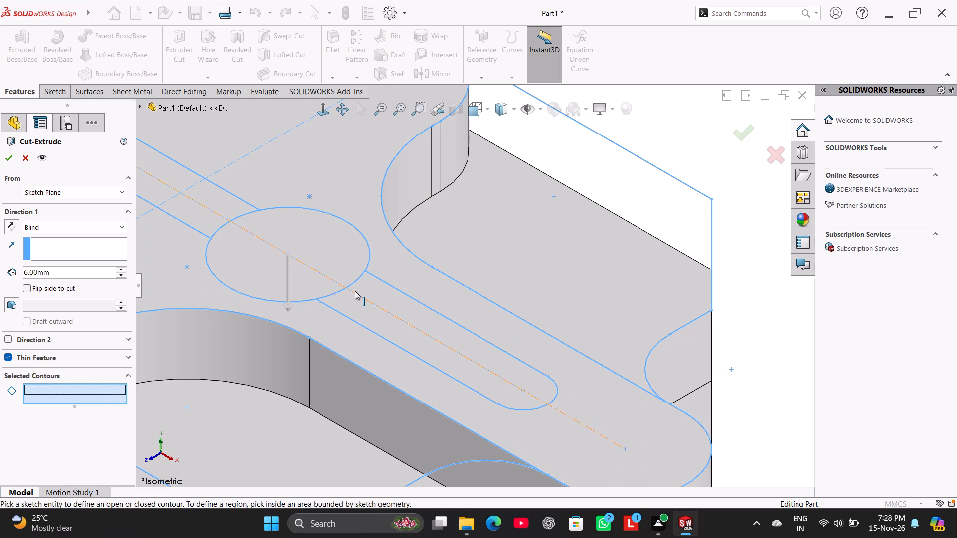
Complete the 6 mm cut with Thin Feature off, using Sketch4's central circle and both slot arms as contours.
left_click(353, 284)
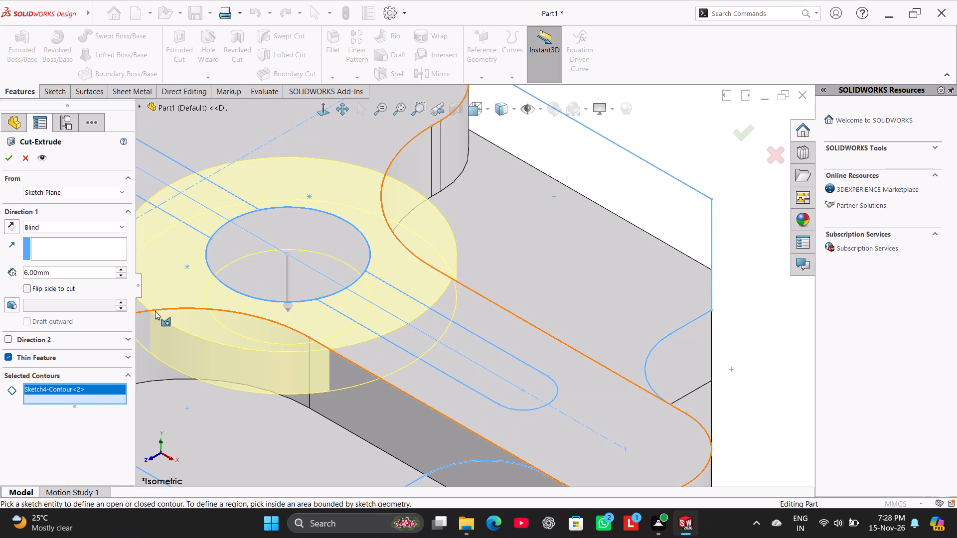
left_click(9, 361)
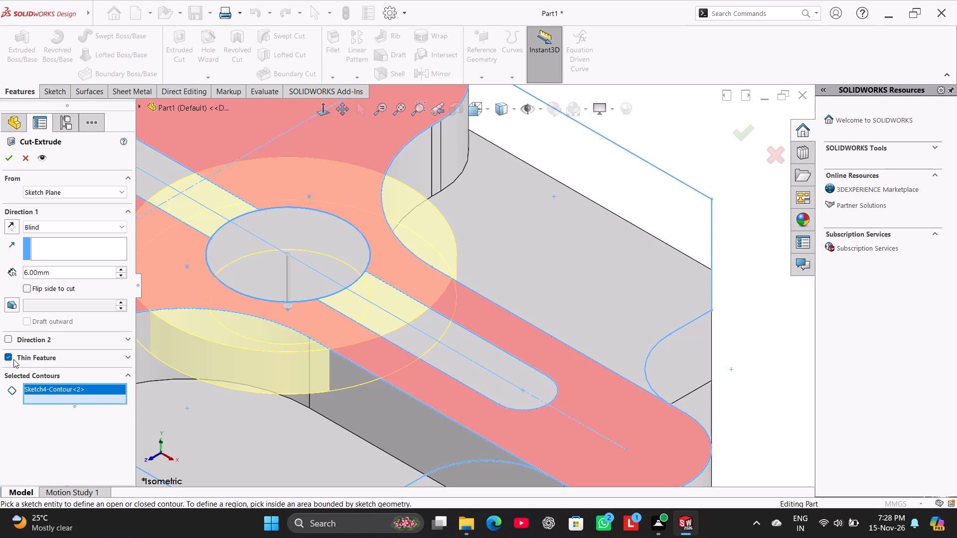
left_click(10, 355)
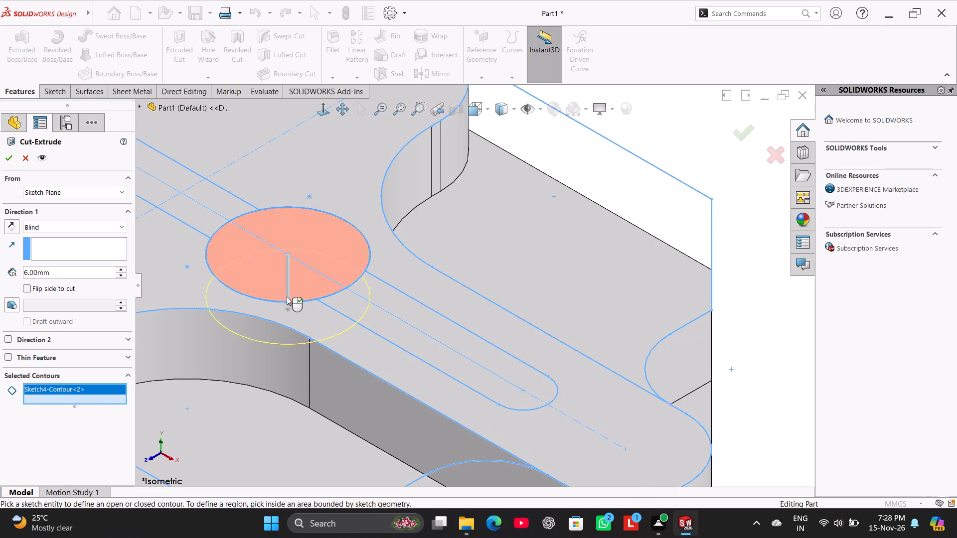
left_click(400, 327)
scroll(315, 216, "up", 2)
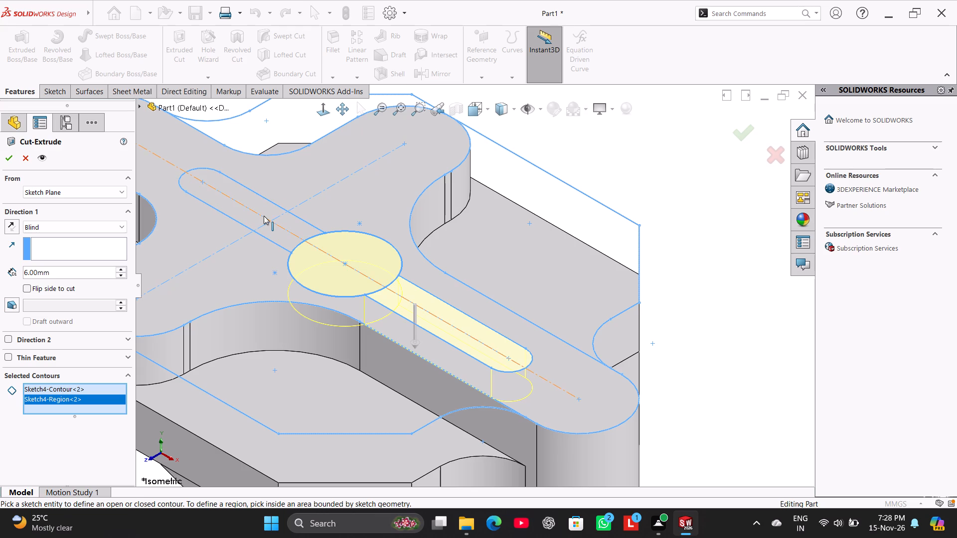
left_click(276, 235)
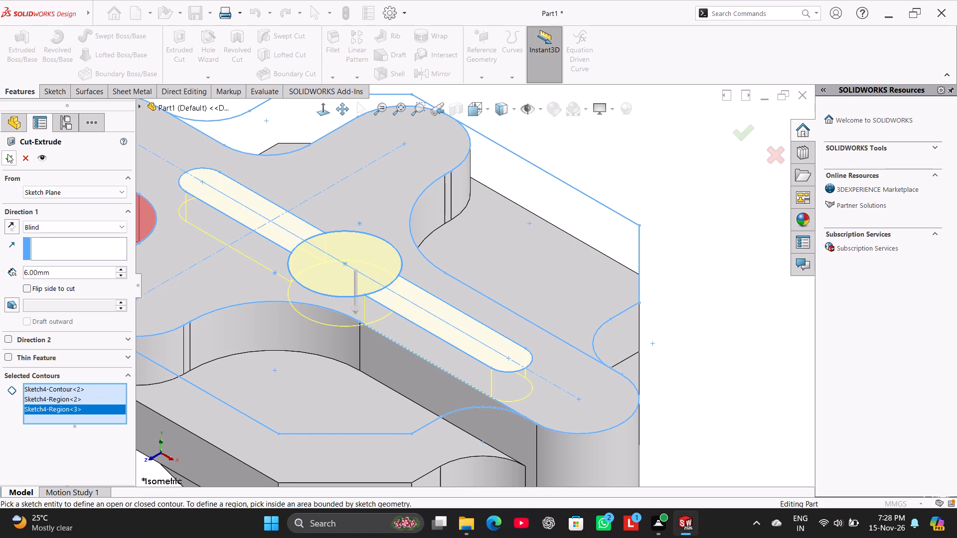
left_click(7, 154)
scroll(397, 292, "up", 7)
left_click(269, 248)
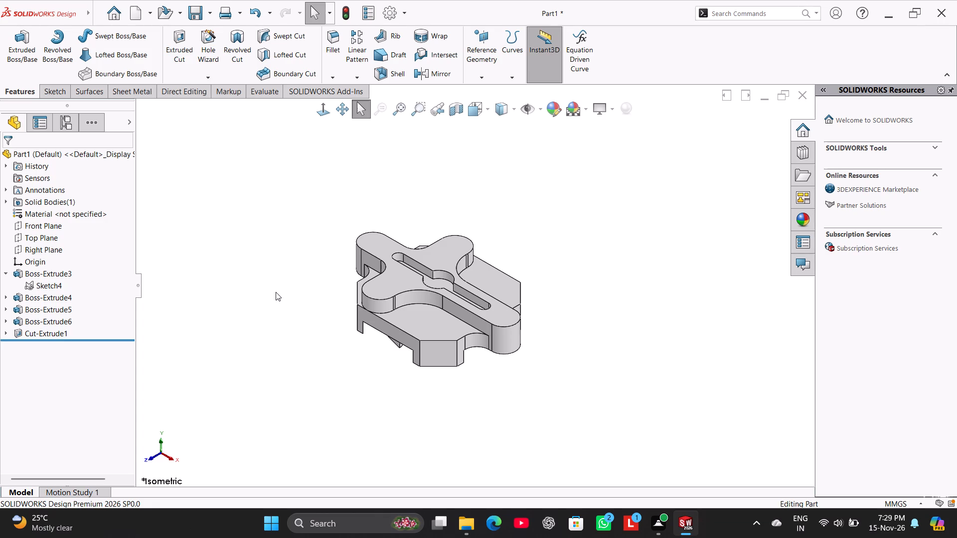
Start a sketch on the slotted underside pad's face and draw an origin-centred circle about 34 mm in diameter.
middle_click_drag(276, 326, 324, 222)
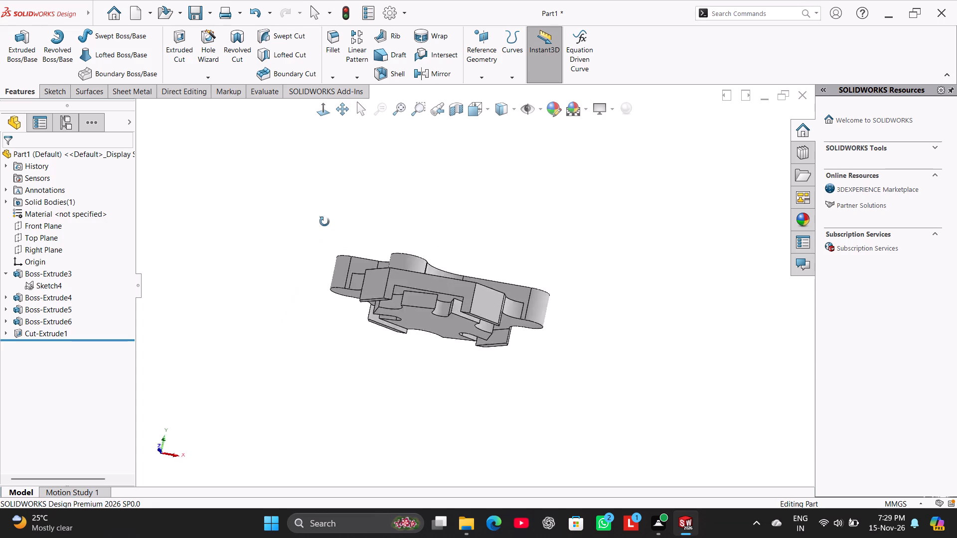
middle_click_drag(324, 222, 344, 153)
right_click(438, 306)
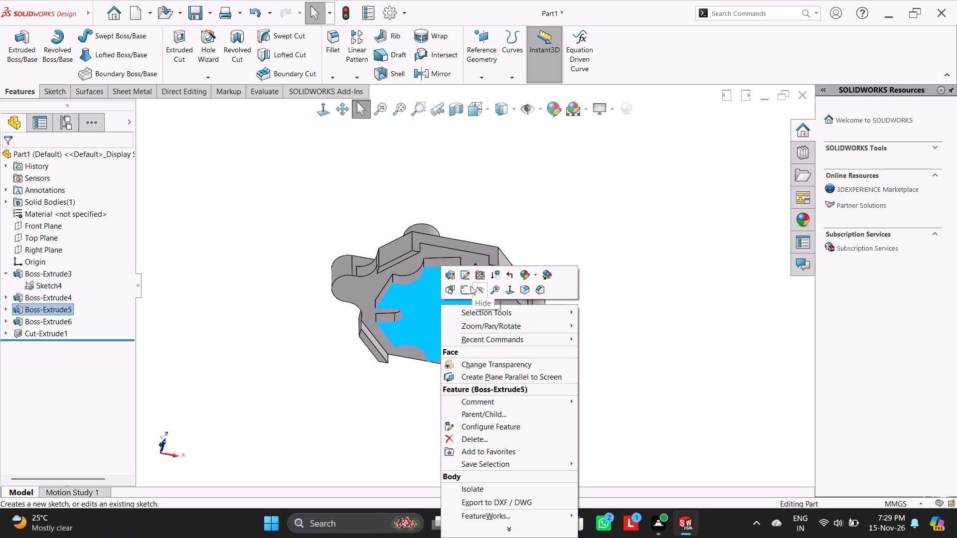
left_click(462, 287)
left_click(181, 201)
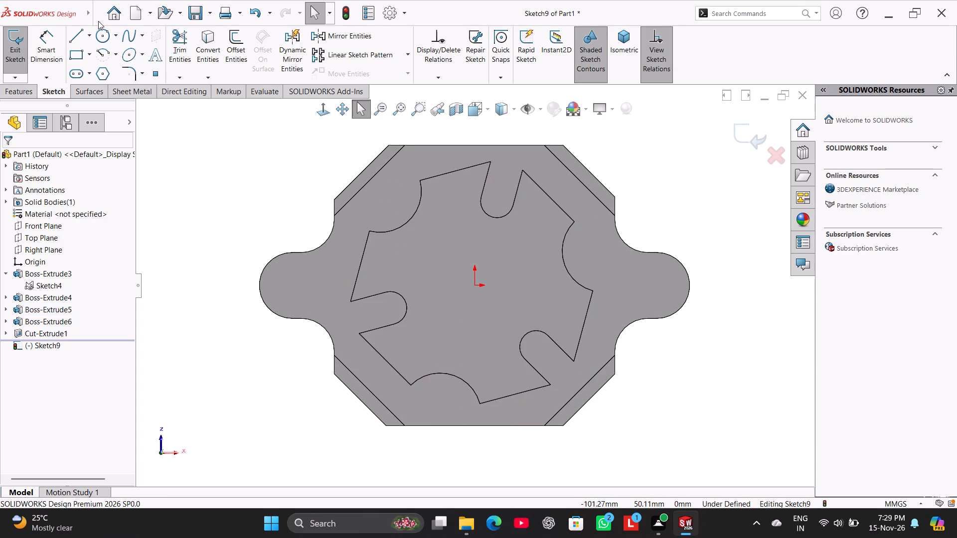
left_click(99, 42)
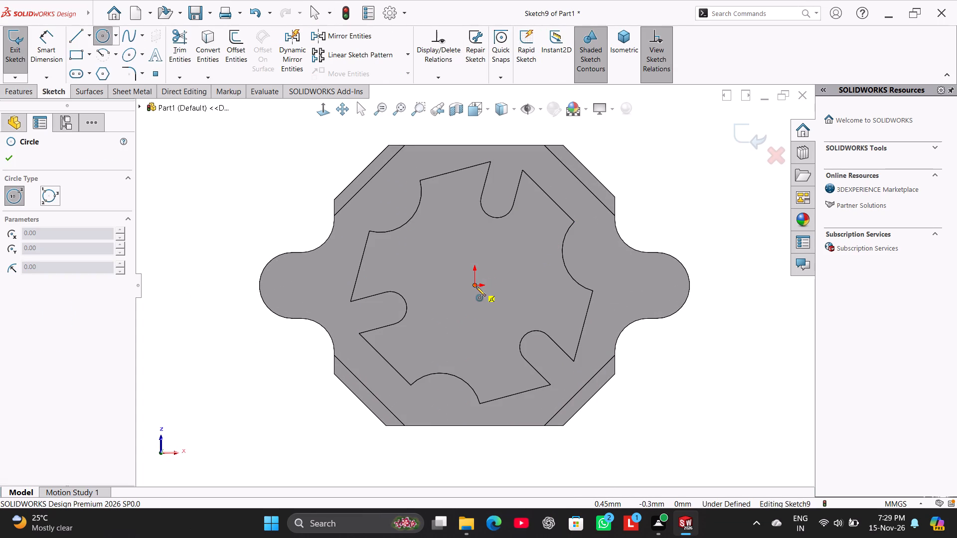
left_click(476, 286)
left_click(485, 340)
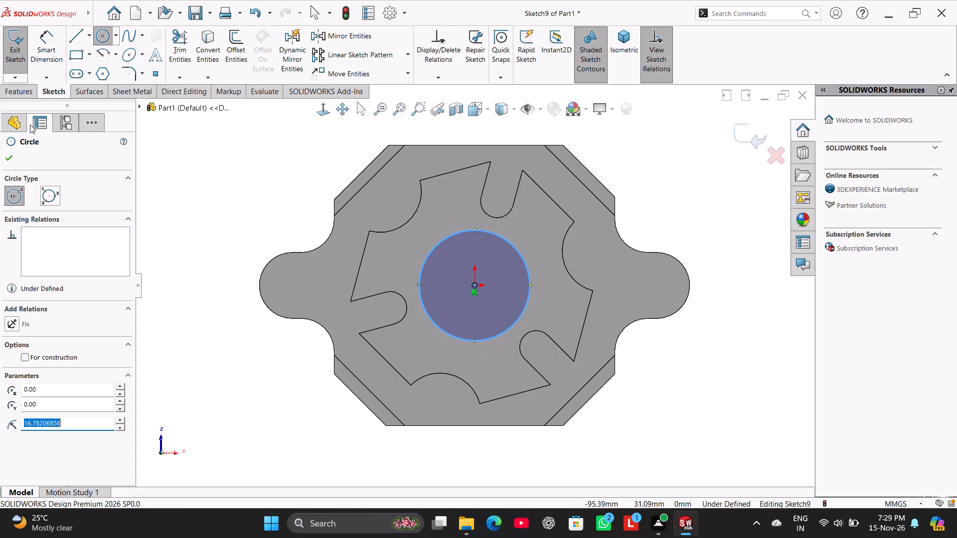
Dimension the circle's diameter to 38 mm.
left_click(41, 53)
left_click(521, 254)
left_click(703, 155)
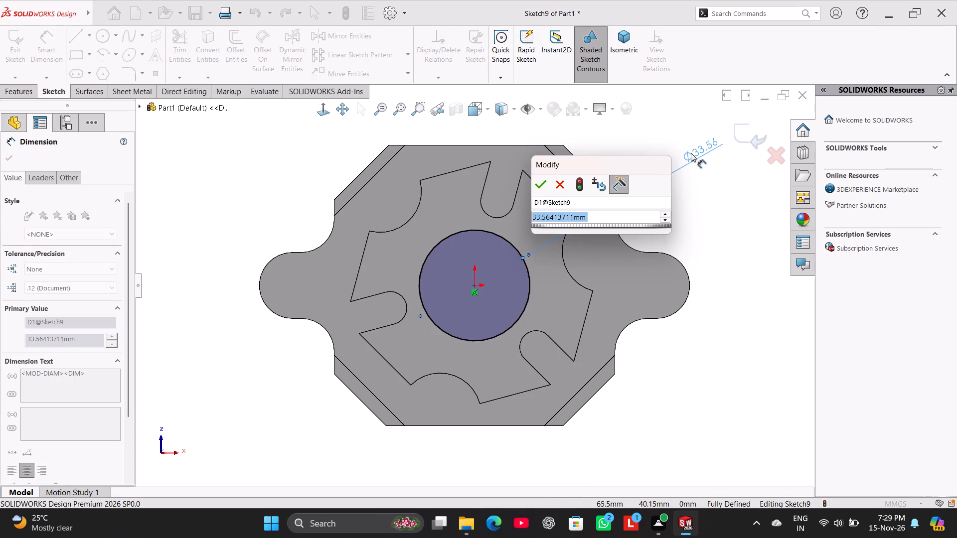
key("3")
key("8")
key("Return")
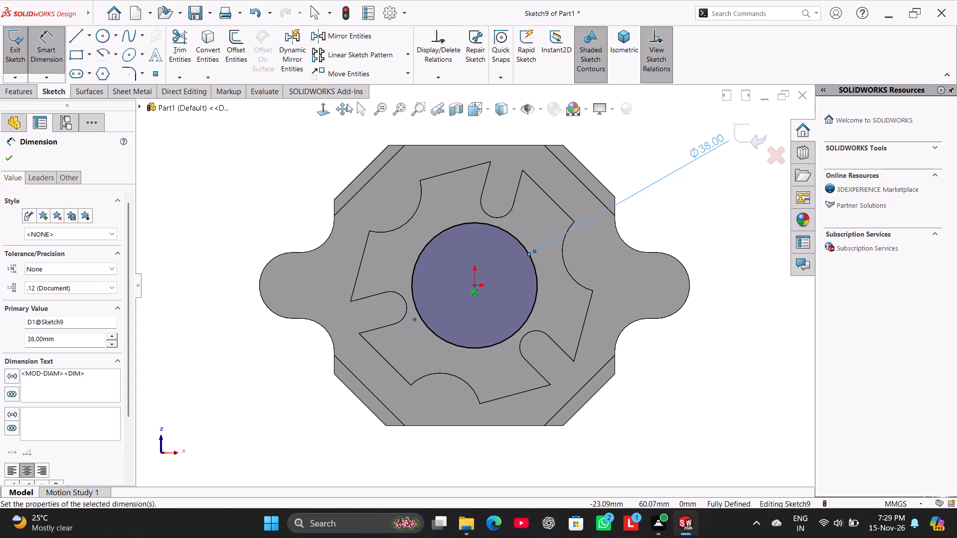
Give the 38 mm diameter dimension a symmetric tolerance of 0.01 mm.
left_click(66, 269)
left_click(68, 312)
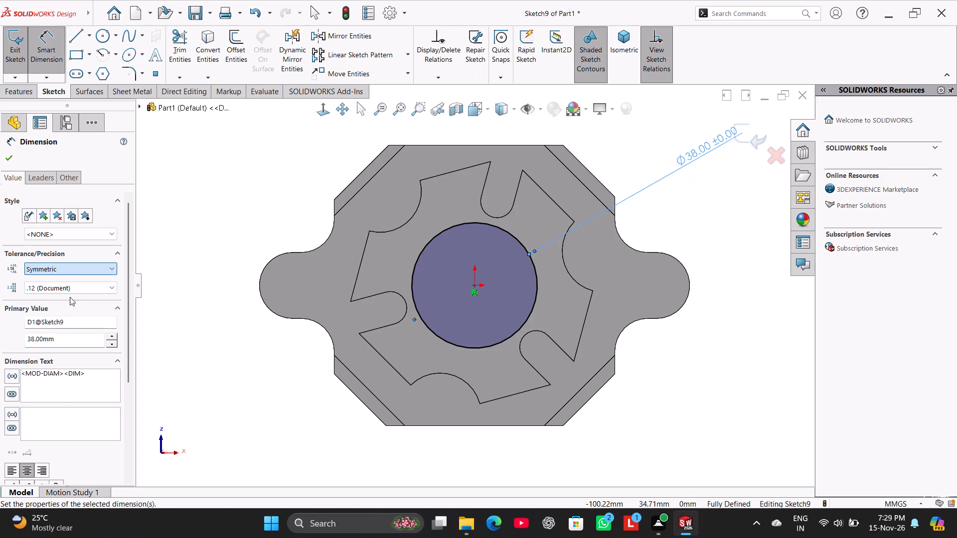
double_click(72, 291)
type("0.01.")
left_click(14, 158)
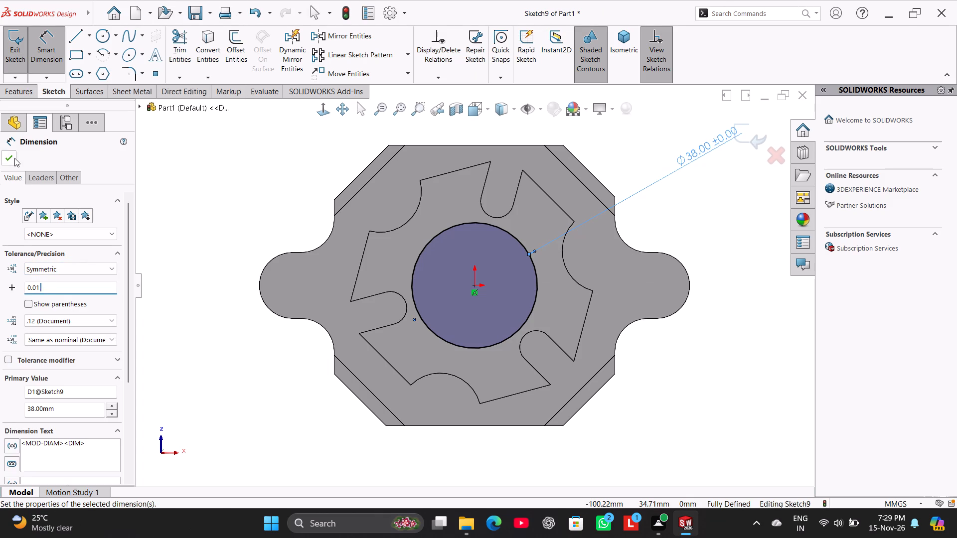
left_click(12, 160)
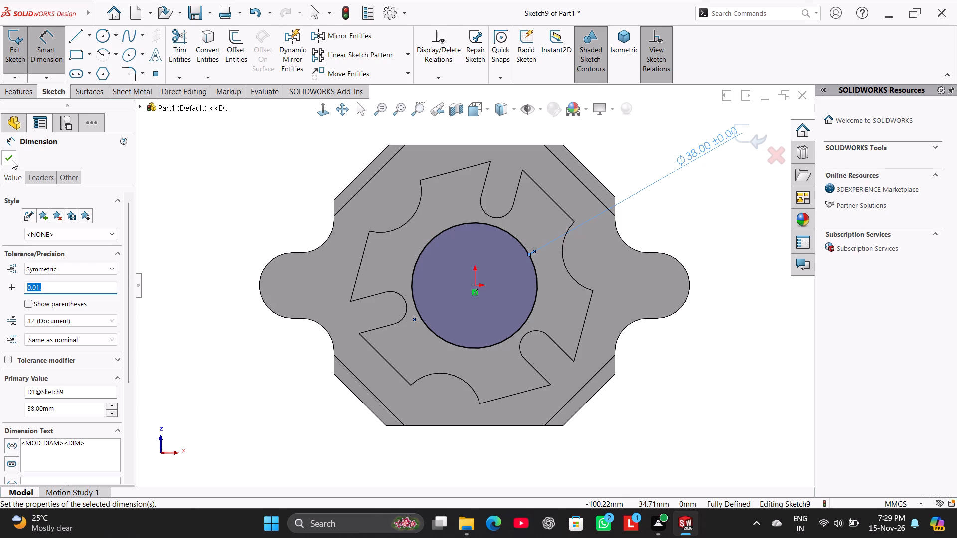
left_click(56, 290)
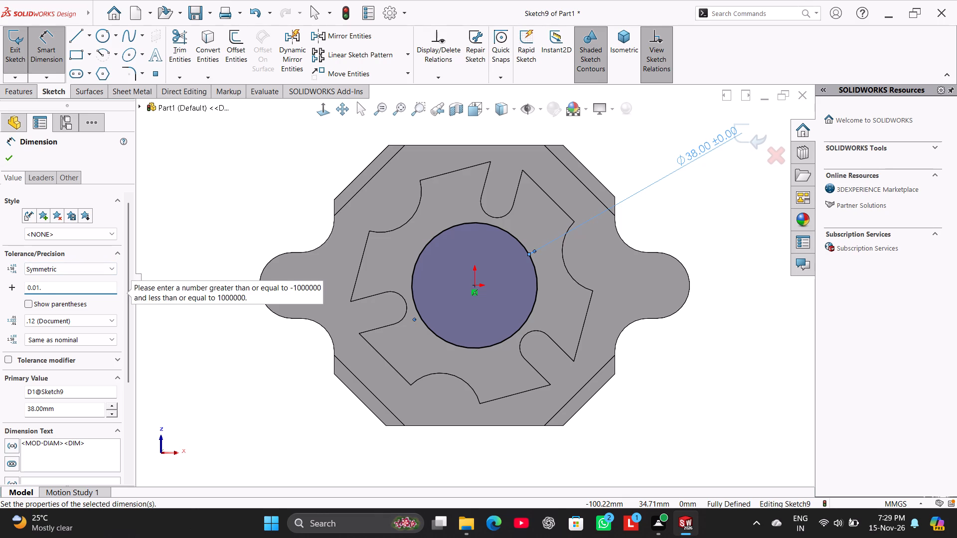
key("BackSpace")
key("Return")
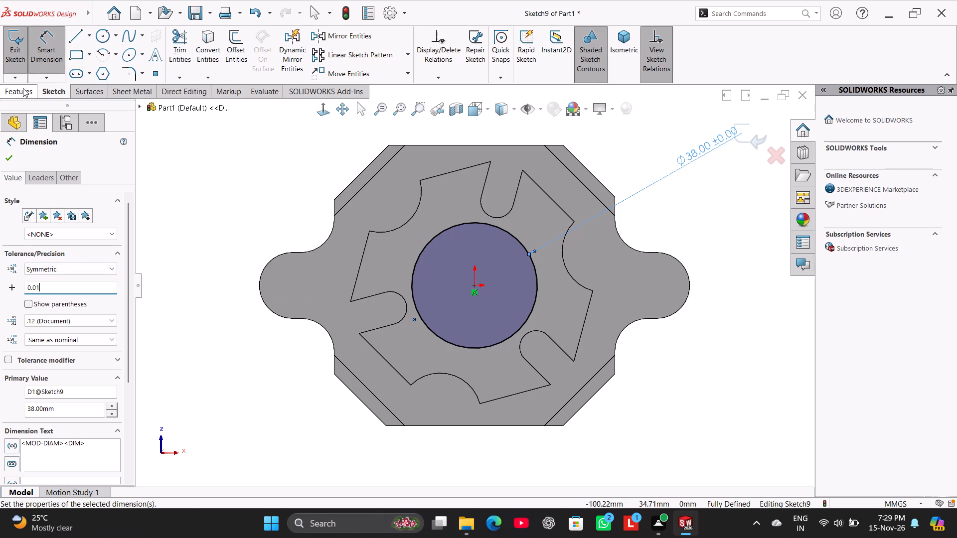
Extrude the 38 mm circle as a 9 mm blind boss with Merge result on.
left_click(23, 88)
left_click(25, 50)
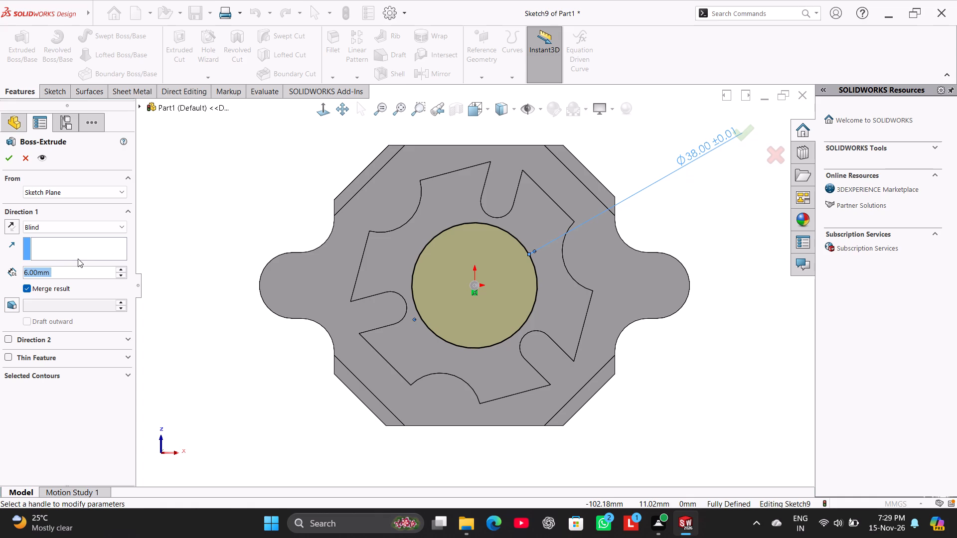
key("9")
key("Return")
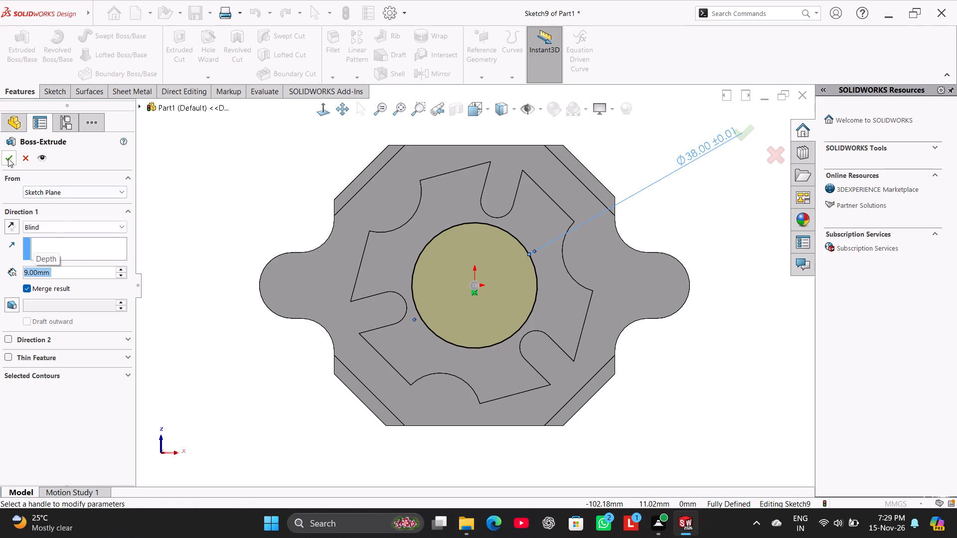
left_click(6, 156)
left_click(219, 259)
Examine the round underside boss from below and in a Front Plane section, turn the section off, and return to an isometric view.
middle_click_drag(220, 259, 255, 144)
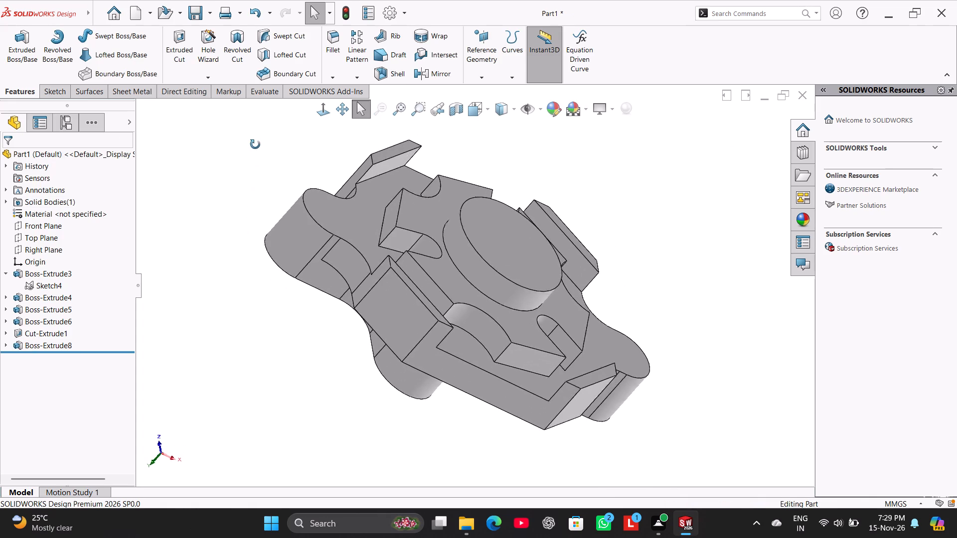
middle_click_drag(255, 144, 251, 137)
right_click_drag(229, 276, 346, 185)
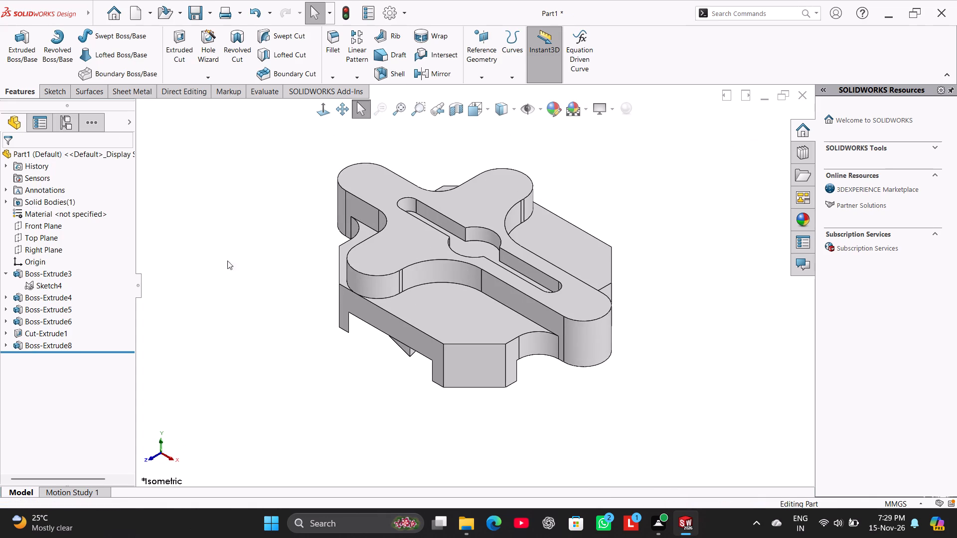
left_click(454, 113)
left_click(320, 112)
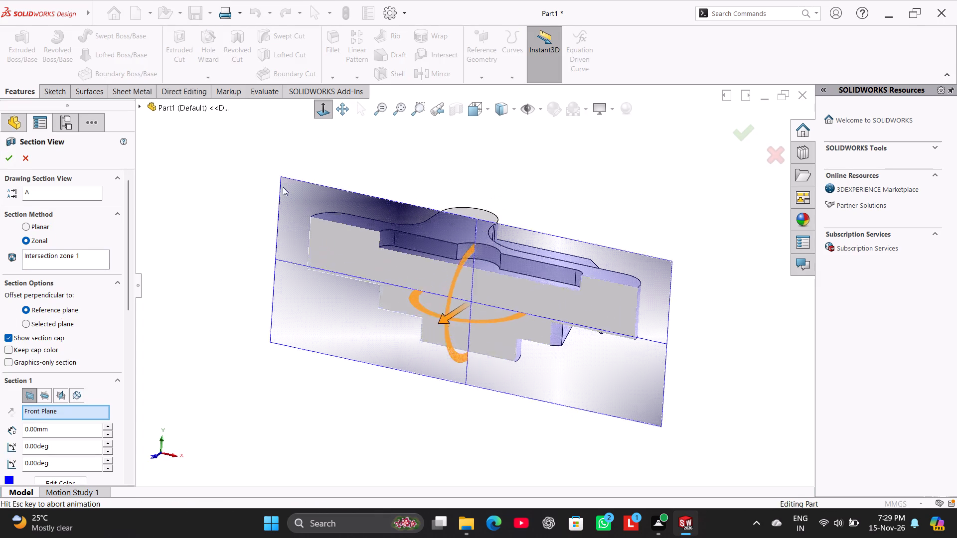
left_click(9, 156)
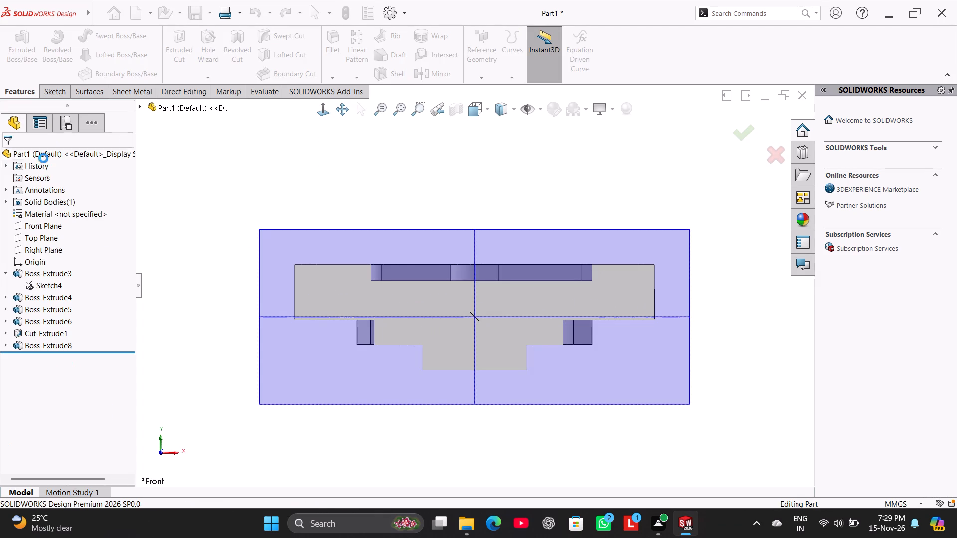
left_click(218, 163)
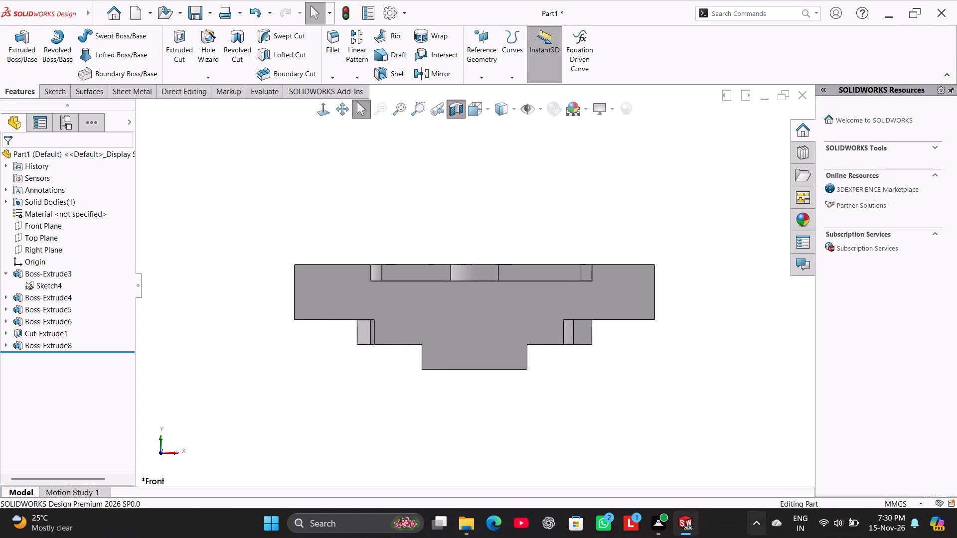
left_click(451, 111)
right_click_drag(293, 208, 382, 158)
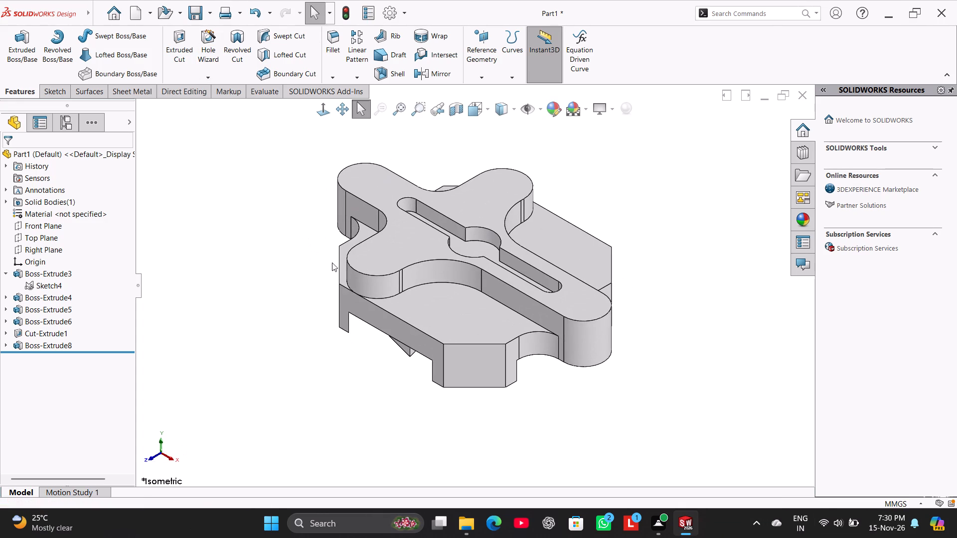
Start a new sketch on the flat end face of the round underside boss.
middle_click_drag(312, 318, 339, 207)
middle_click_drag(332, 333, 350, 135)
middle_click_drag(303, 244, 295, 189)
scroll(301, 232, "up", 1)
scroll(295, 188, "down", 1)
middle_click_drag(259, 246, 253, 239)
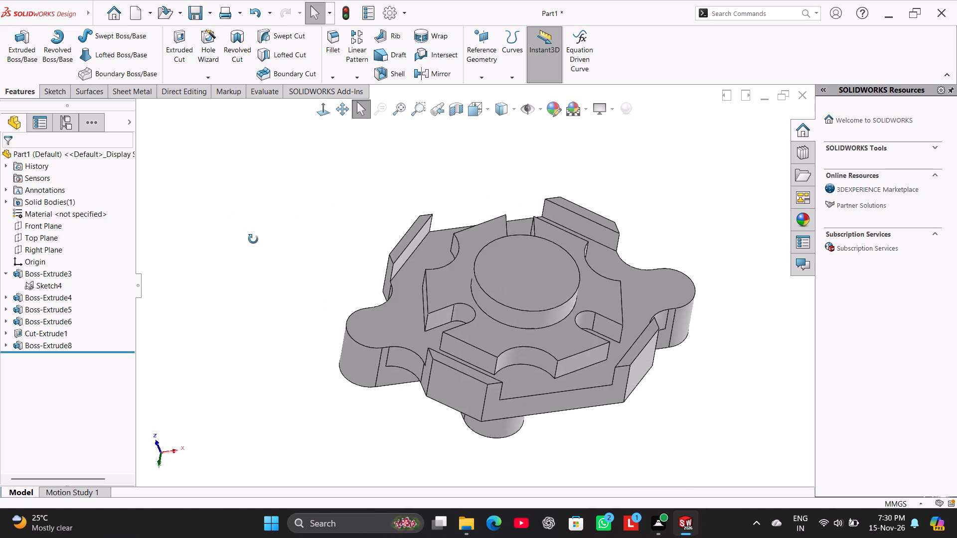
middle_click_drag(253, 239, 234, 223)
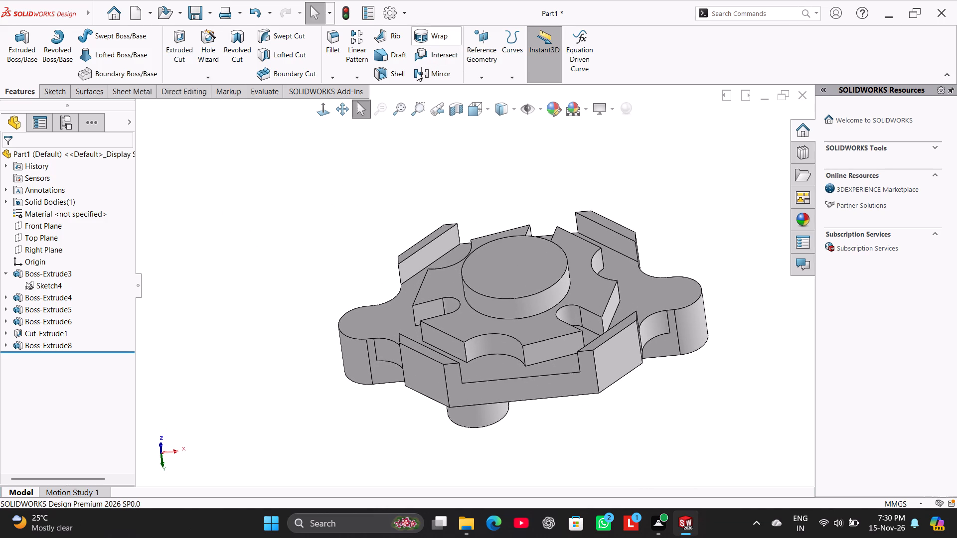
right_click(502, 268)
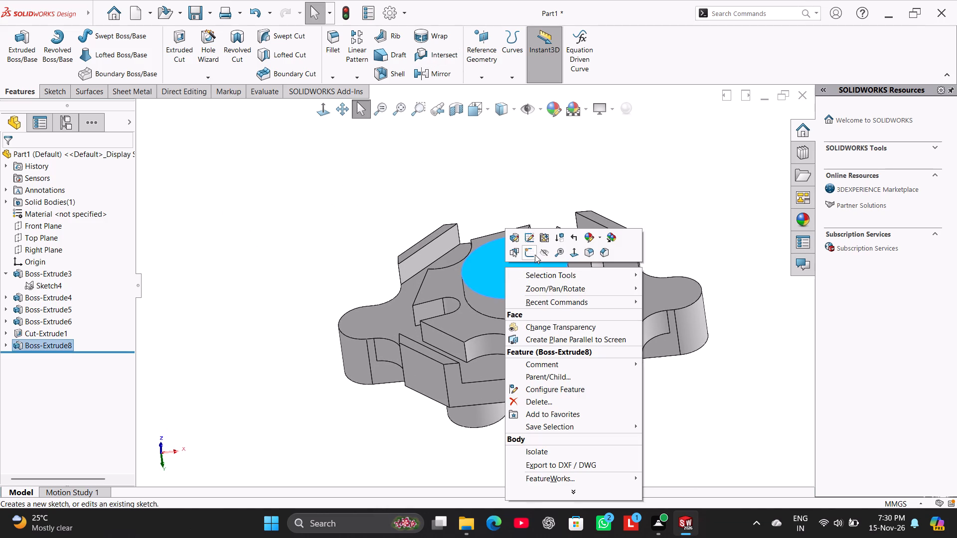
left_click(535, 255)
left_click(211, 195)
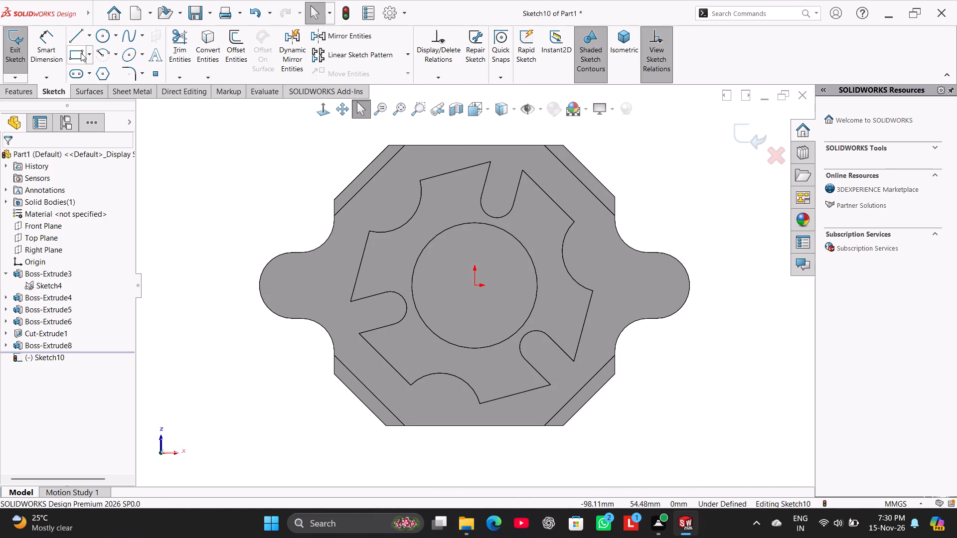
Draw a construction centreline about 98 mm long through the origin, joining the midpoints of two opposite slanted outer edges of the octagonal base.
left_click(91, 41)
left_click(99, 64)
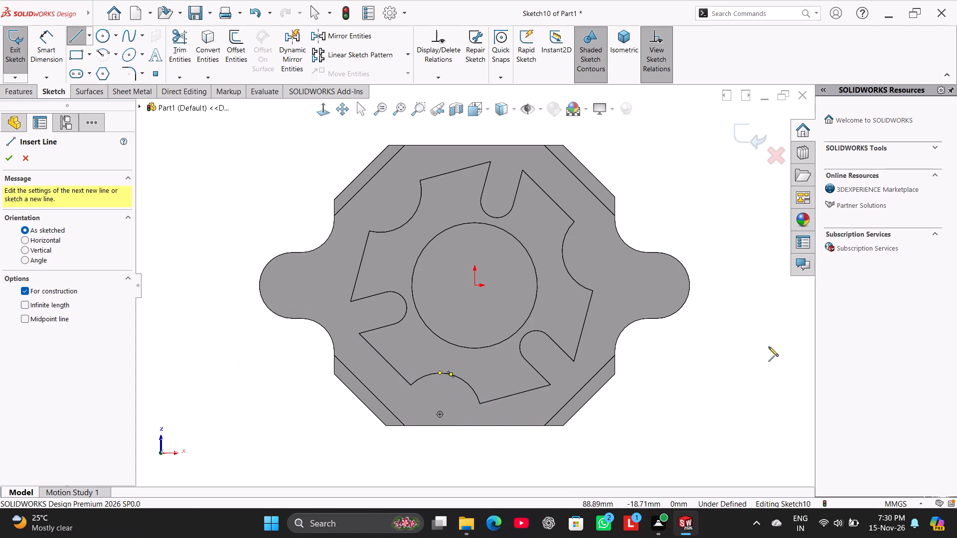
middle_click_drag(759, 345, 750, 191)
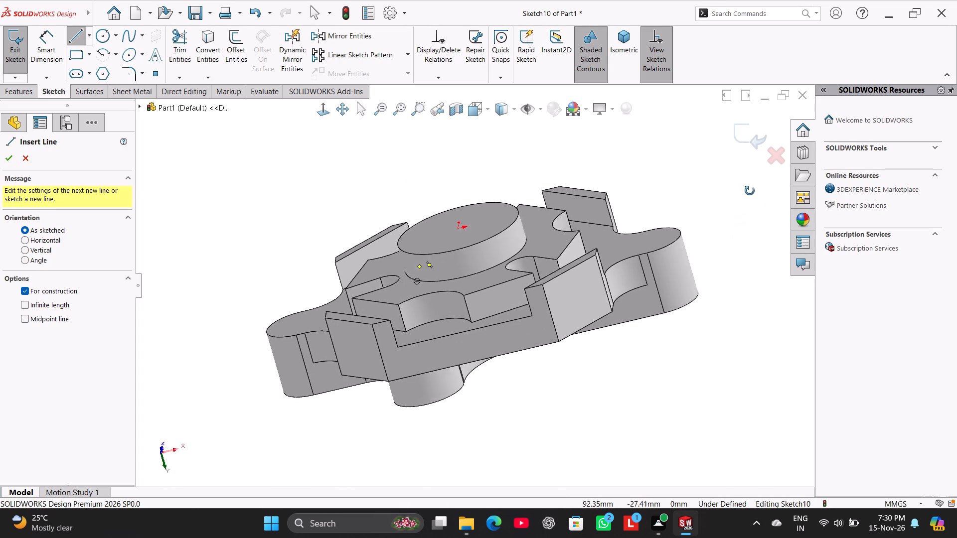
middle_click_drag(750, 191, 767, 293)
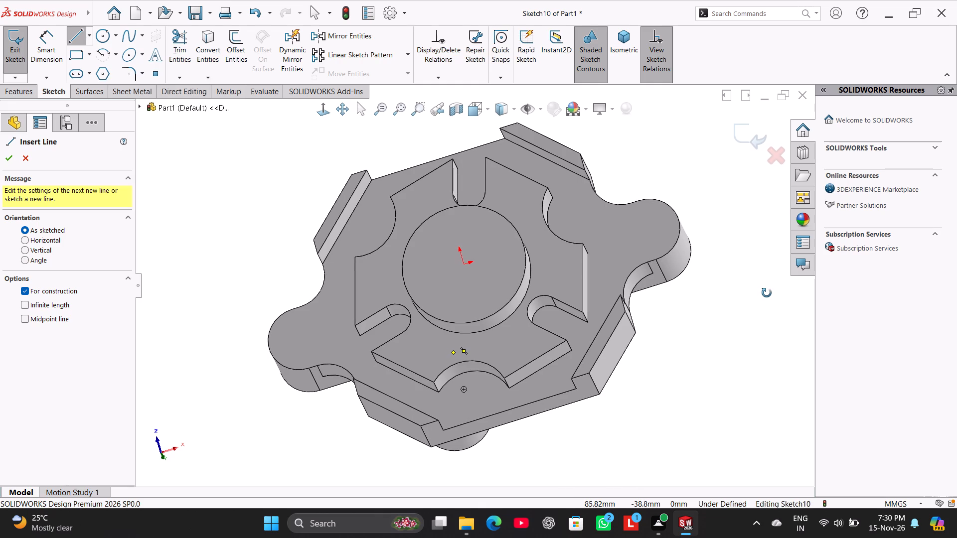
middle_click_drag(767, 293, 767, 295)
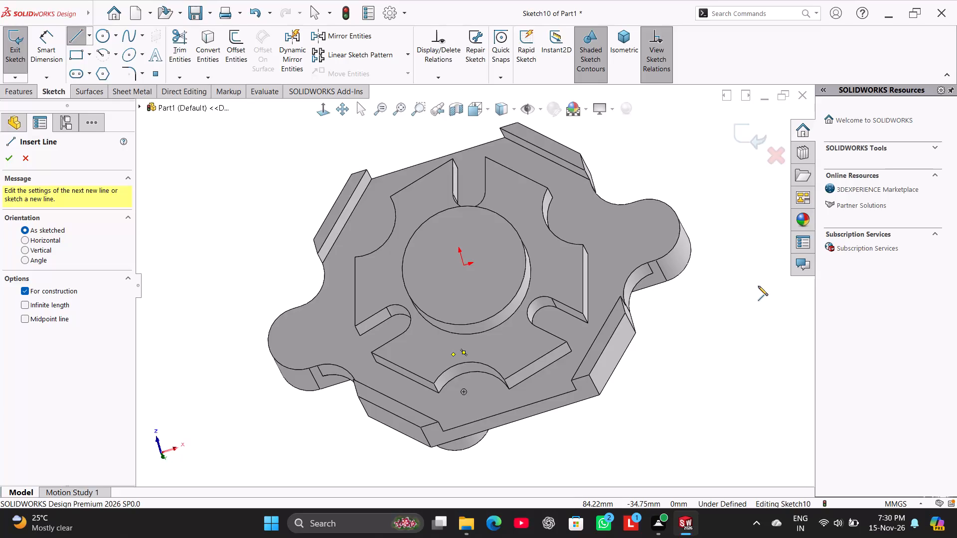
left_click(322, 107)
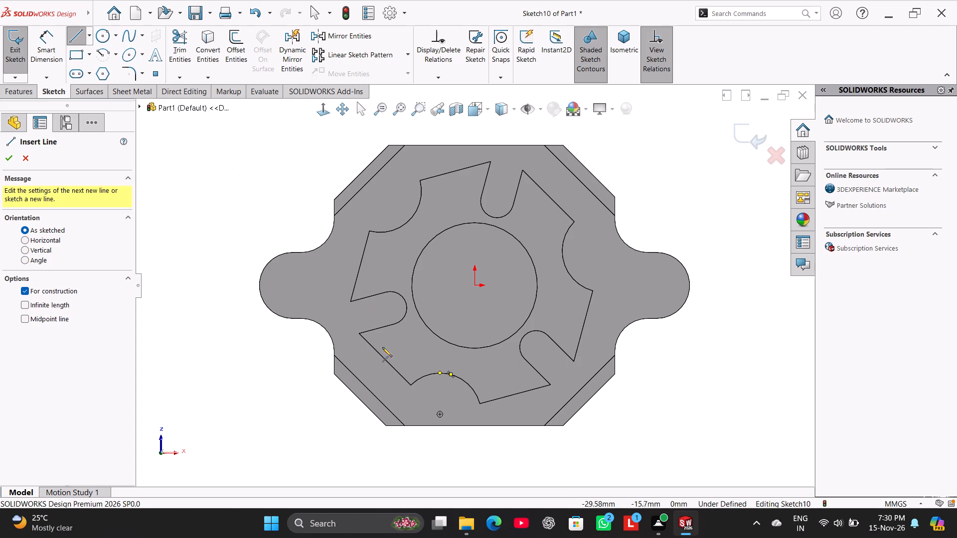
left_click(358, 400)
left_click(591, 170)
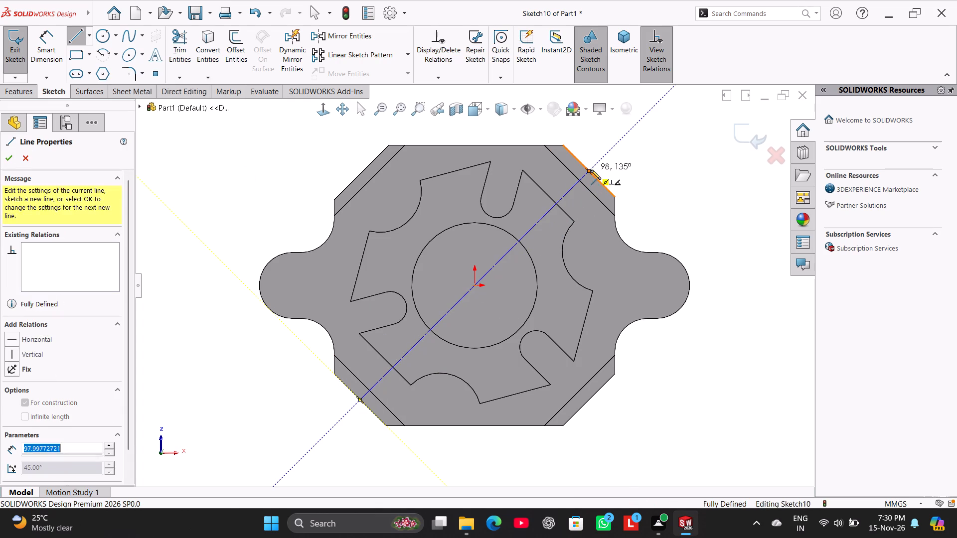
right_click(647, 151)
left_click(669, 158)
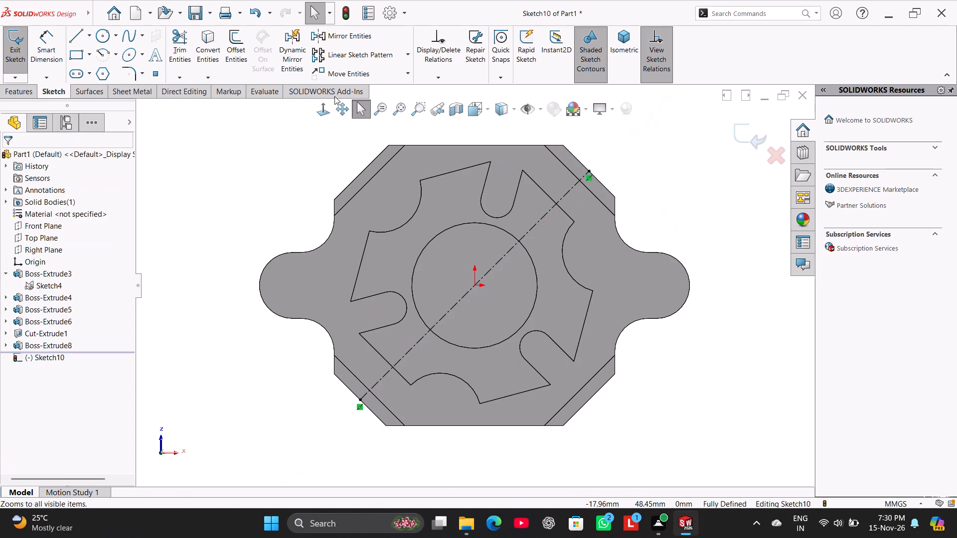
left_click(293, 153)
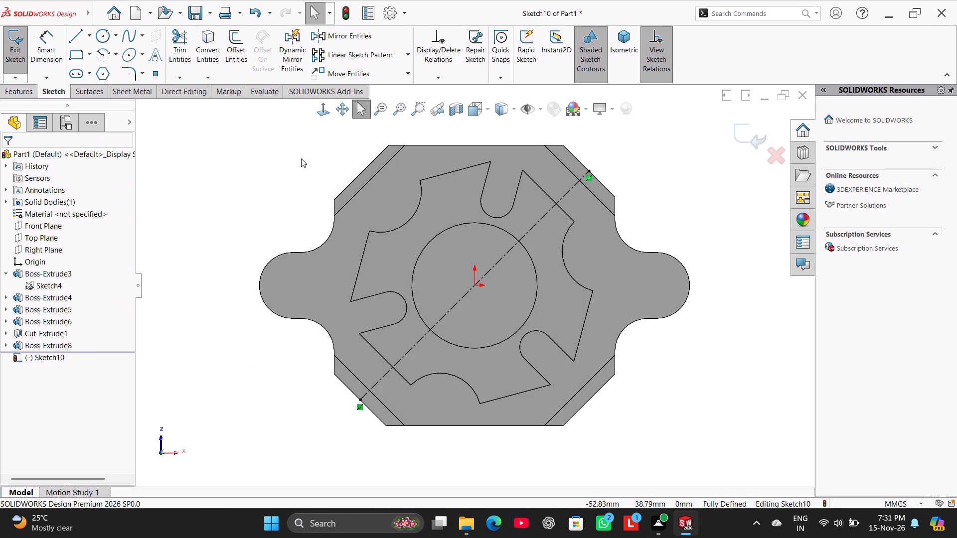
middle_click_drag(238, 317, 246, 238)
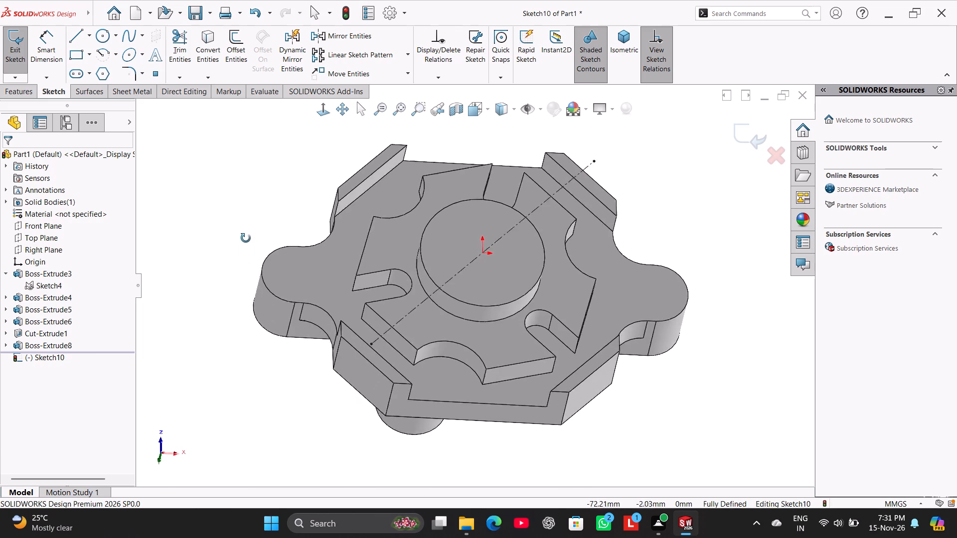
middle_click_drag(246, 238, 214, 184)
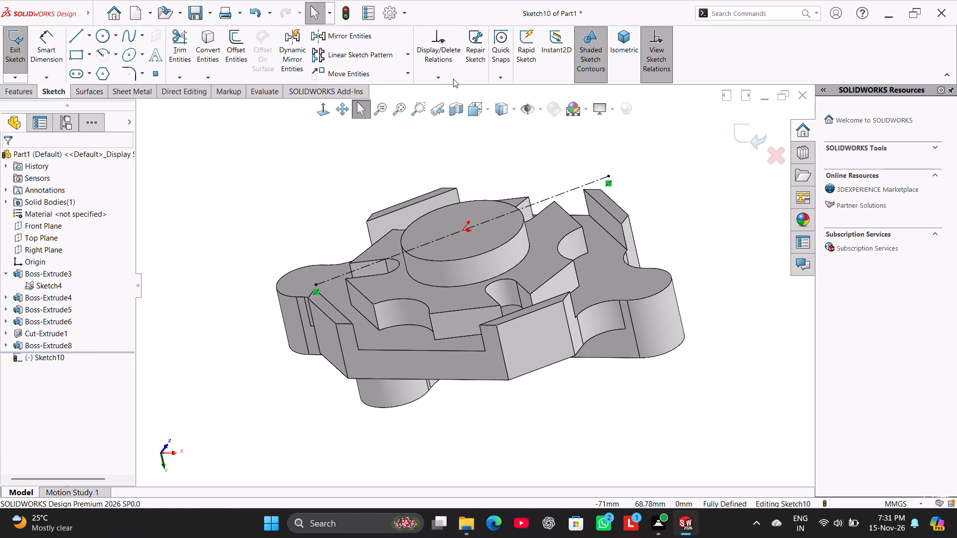
Exit the diagonal centreline sketch on the round boss's end face.
left_click(16, 89)
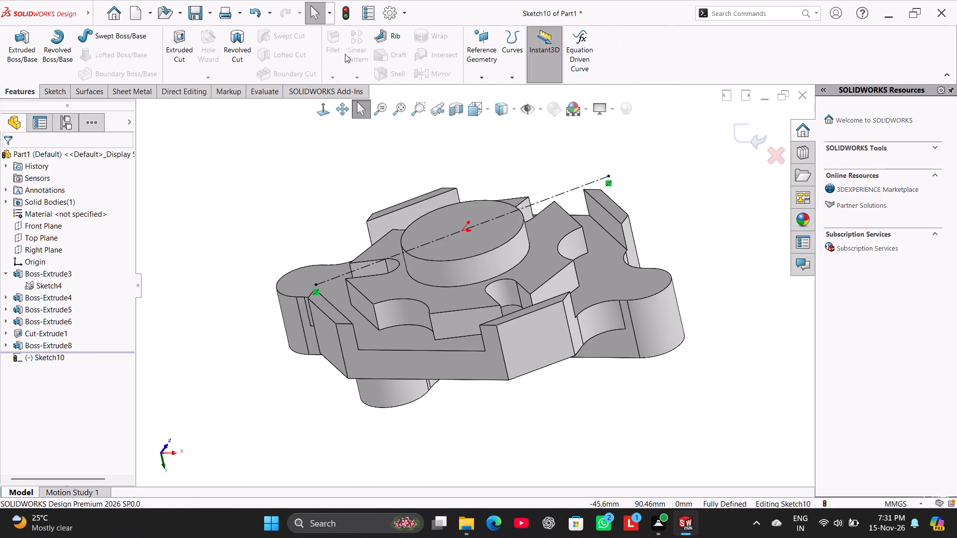
left_click(476, 40)
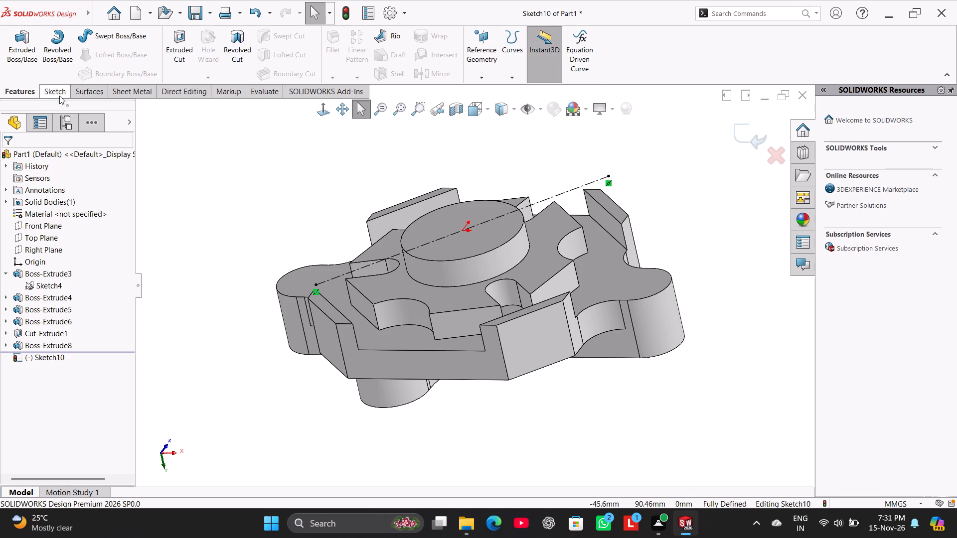
left_click(62, 91)
left_click(5, 48)
Begin a reference plane using the diagonal centreline across the round boss as its coincident first reference.
left_click(26, 91)
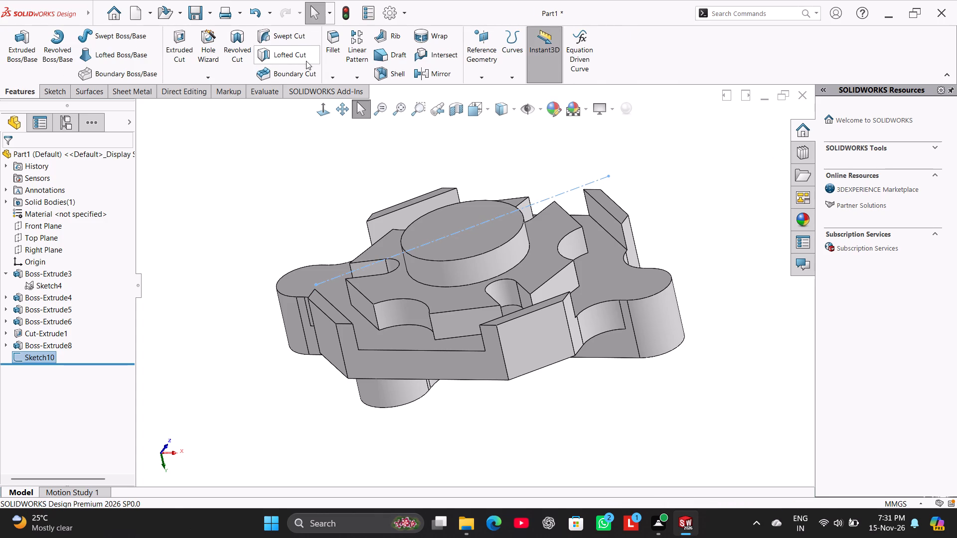
left_click(469, 51)
left_click(488, 85)
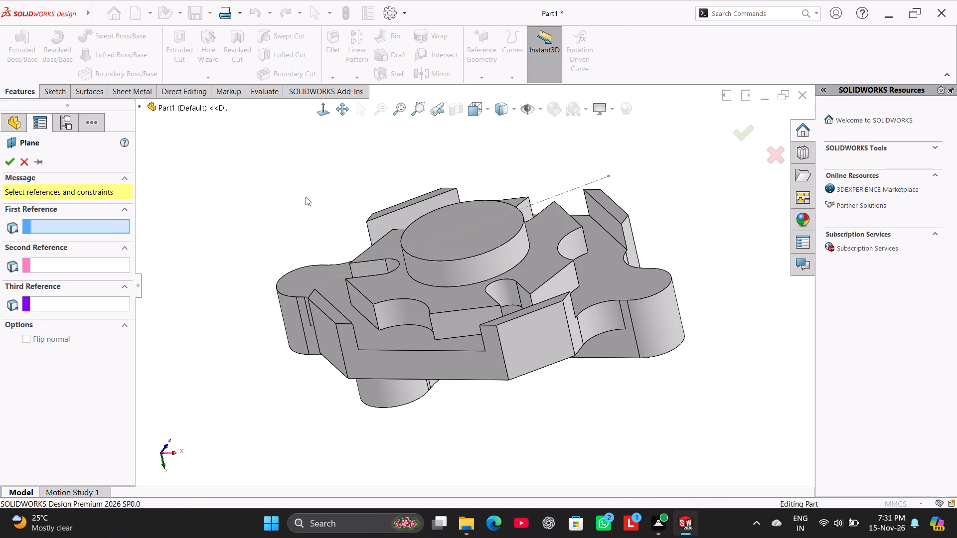
left_click(563, 191)
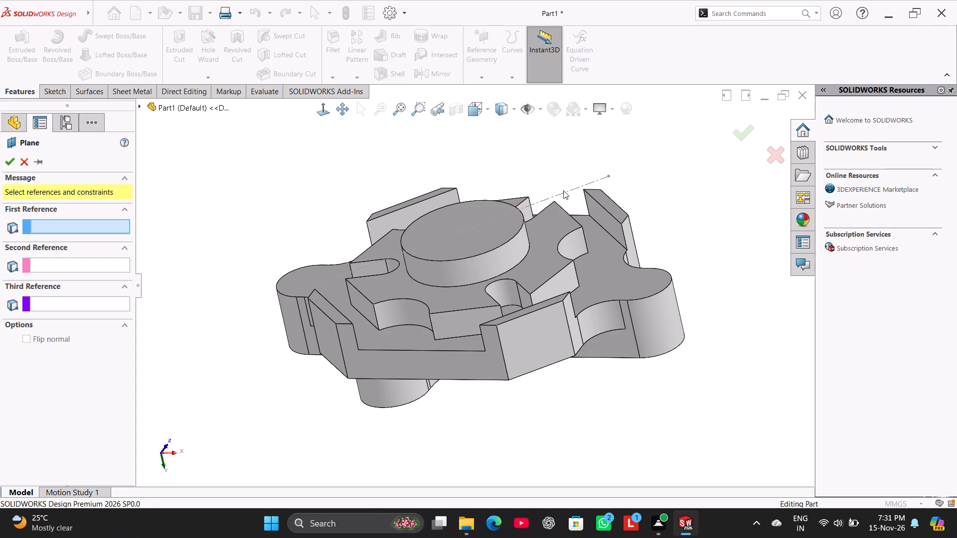
left_click(567, 192)
middle_click_drag(190, 204, 201, 239)
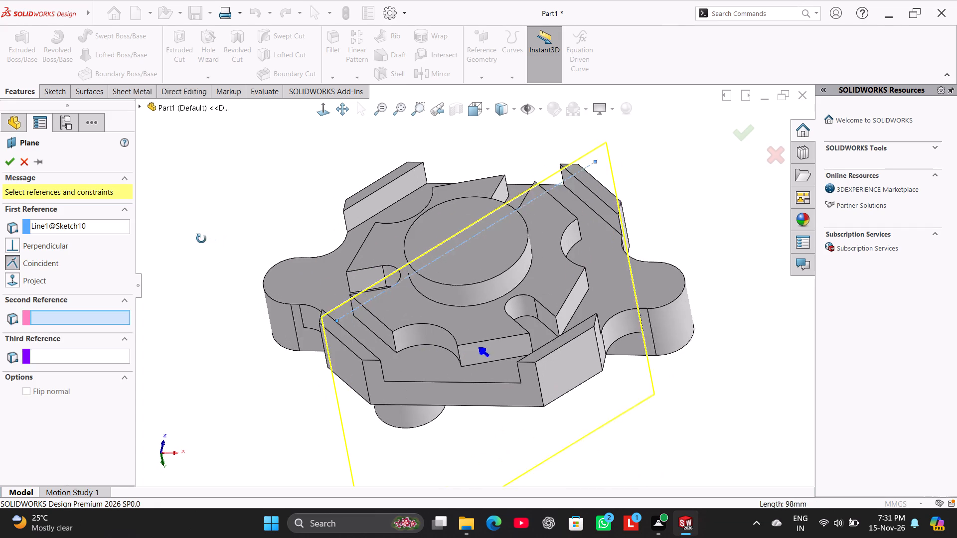
middle_click_drag(201, 239, 200, 239)
left_click(6, 159)
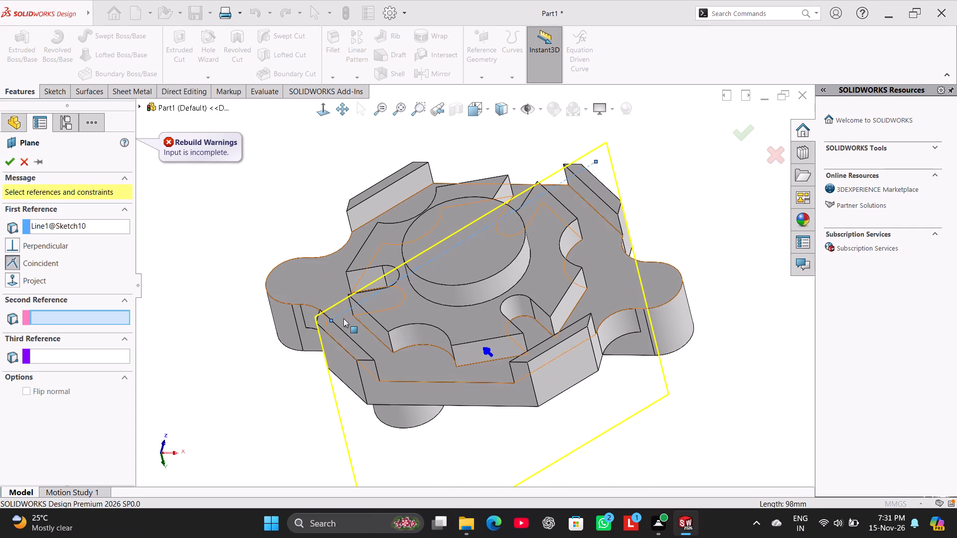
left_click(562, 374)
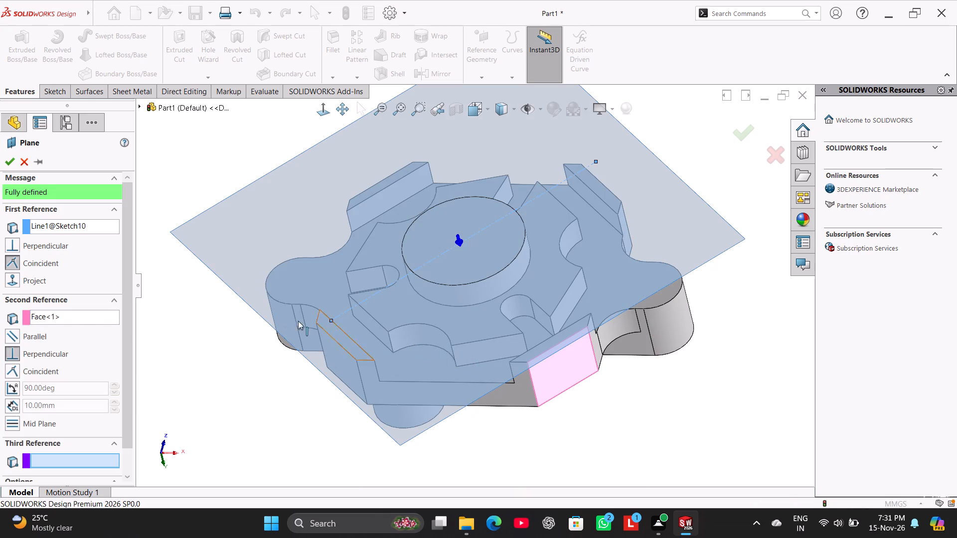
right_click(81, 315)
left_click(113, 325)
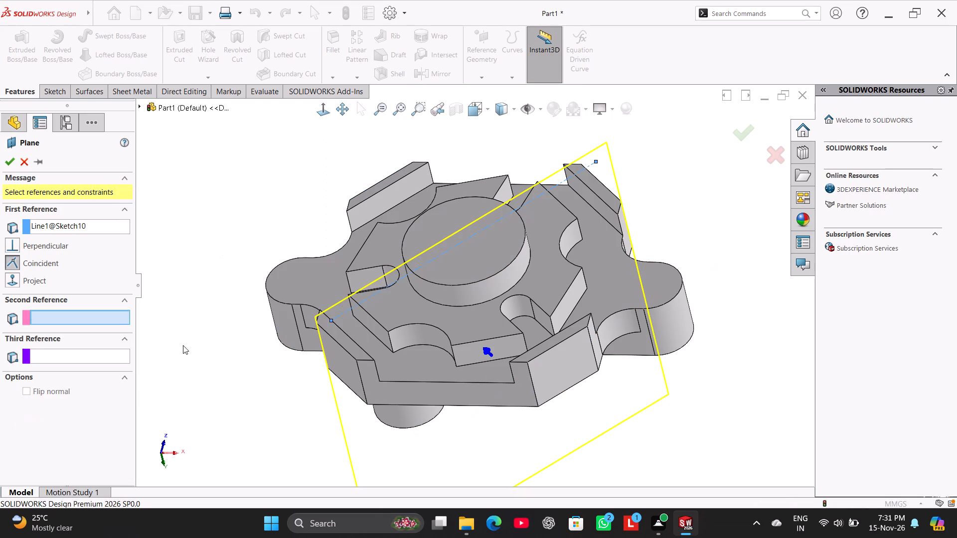
Finish the plane by making it perpendicular to the octagonal base's flat face on the lobed body's side.
middle_click_drag(421, 415, 413, 319)
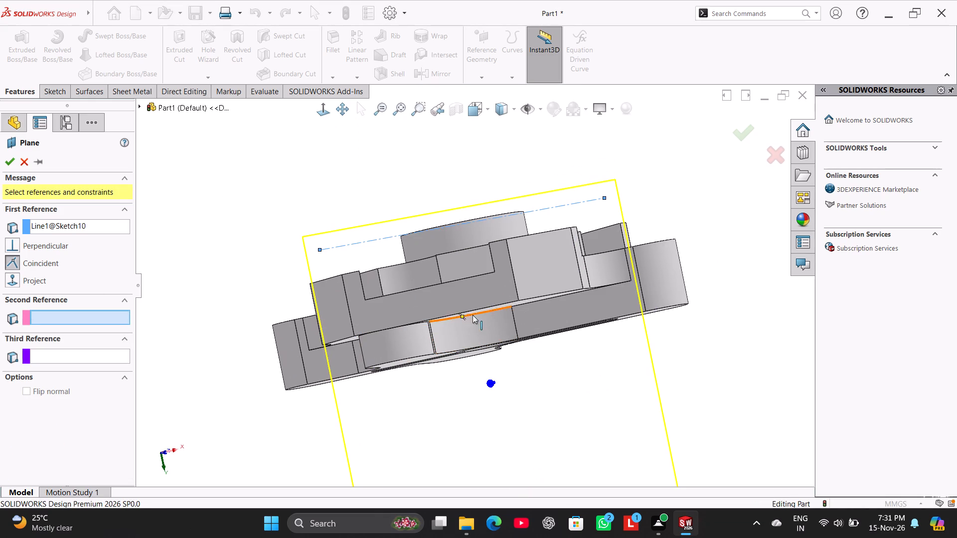
middle_click_drag(523, 308, 517, 280)
left_click(513, 275)
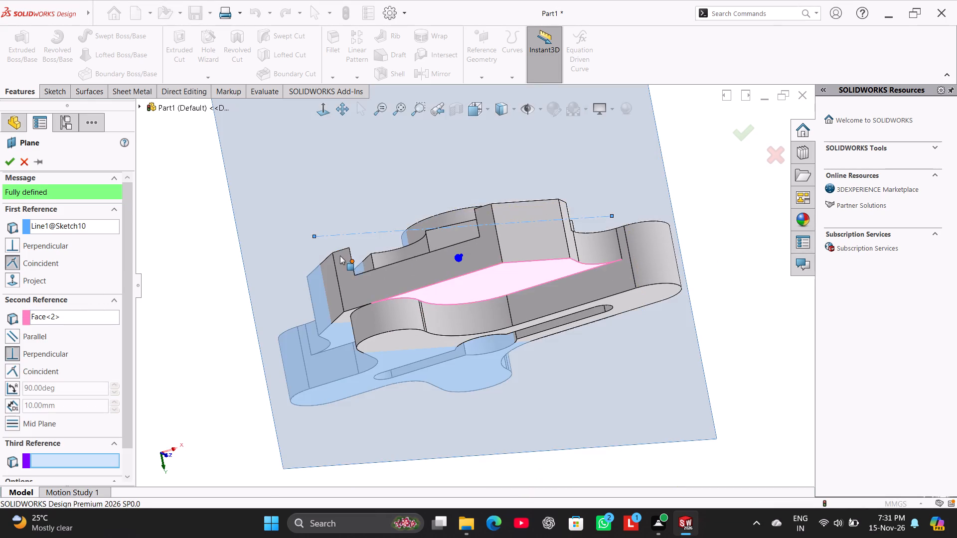
middle_click_drag(342, 258, 377, 420)
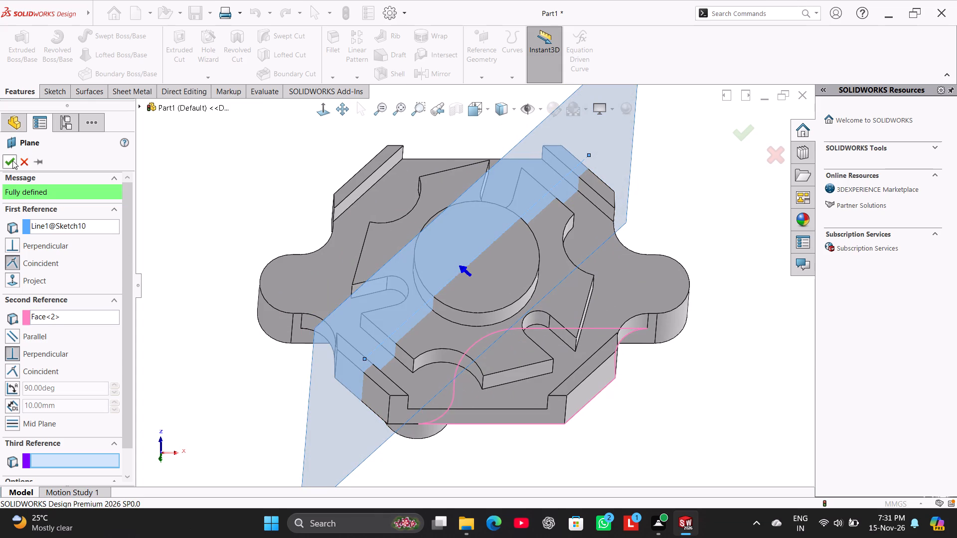
left_click(12, 160)
left_click(192, 170)
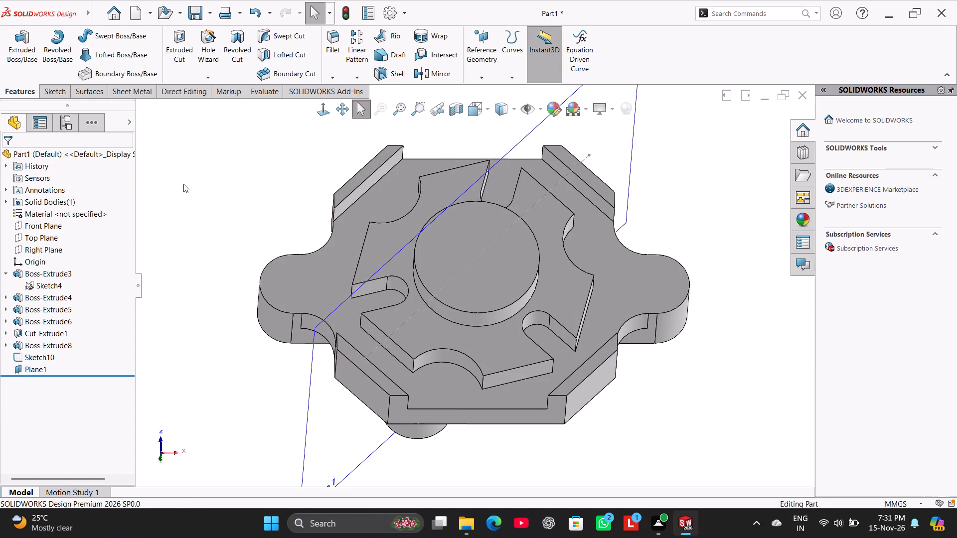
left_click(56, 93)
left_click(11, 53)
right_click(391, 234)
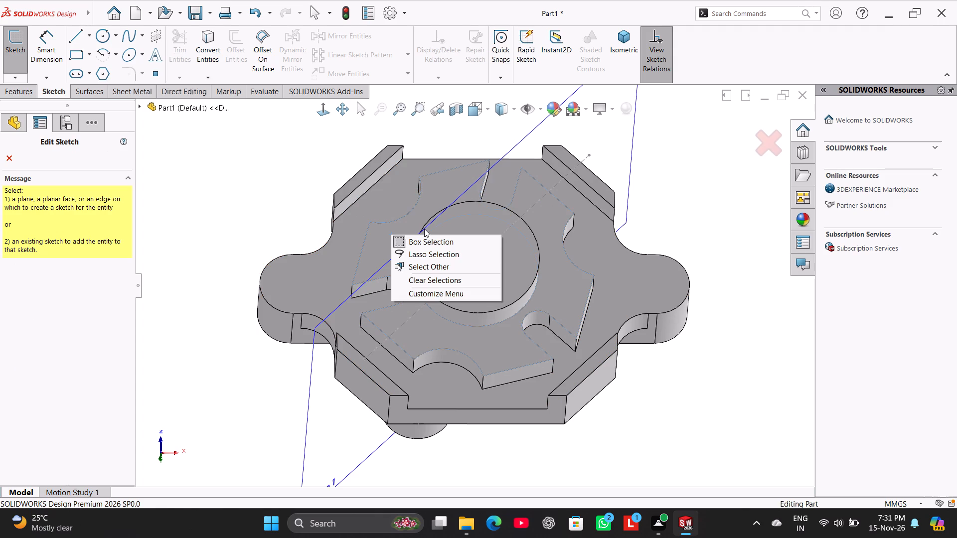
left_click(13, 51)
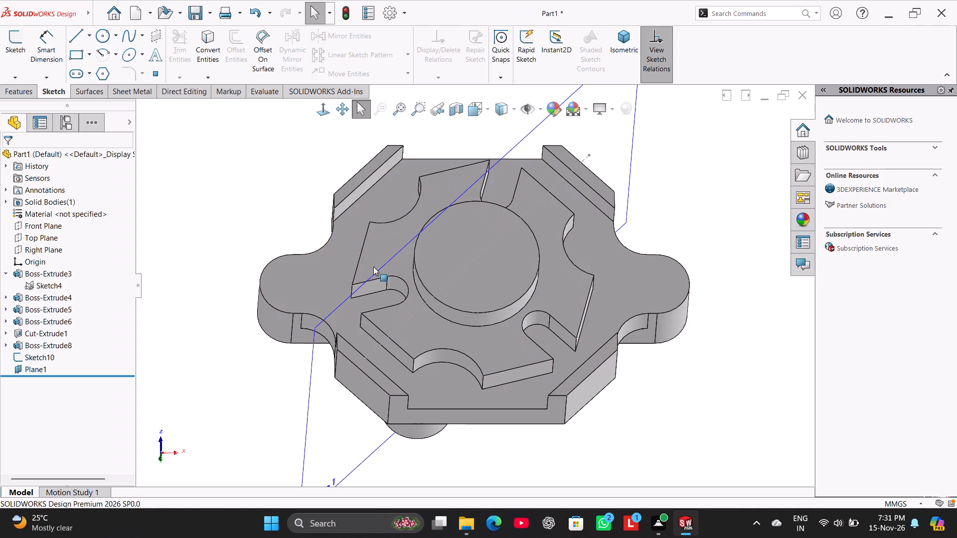
On the slotted plate's flat face, sketch a construction centreline about 97 mm long through the origin, joining the midpoints of the other two opposite slanted edges.
right_click(381, 258)
left_click(405, 243)
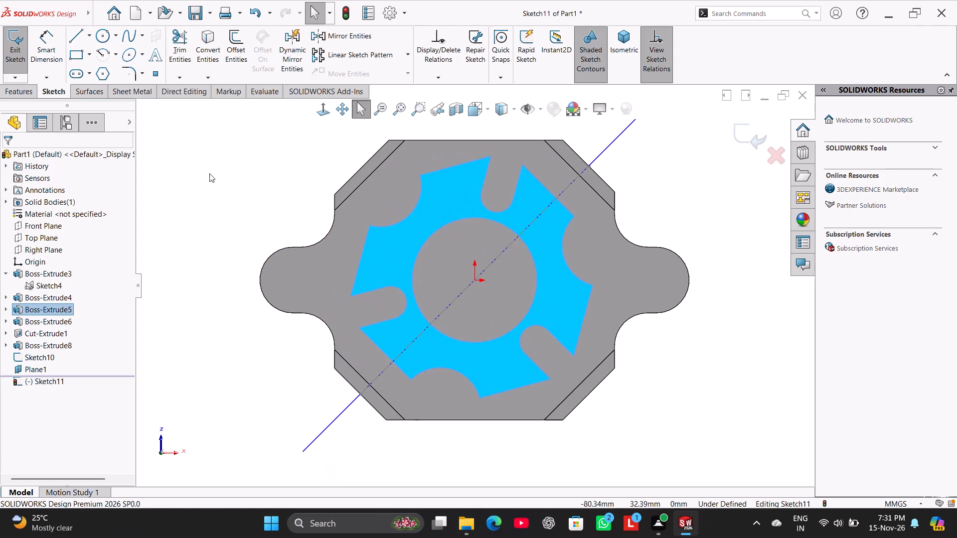
left_click(208, 172)
left_click(88, 37)
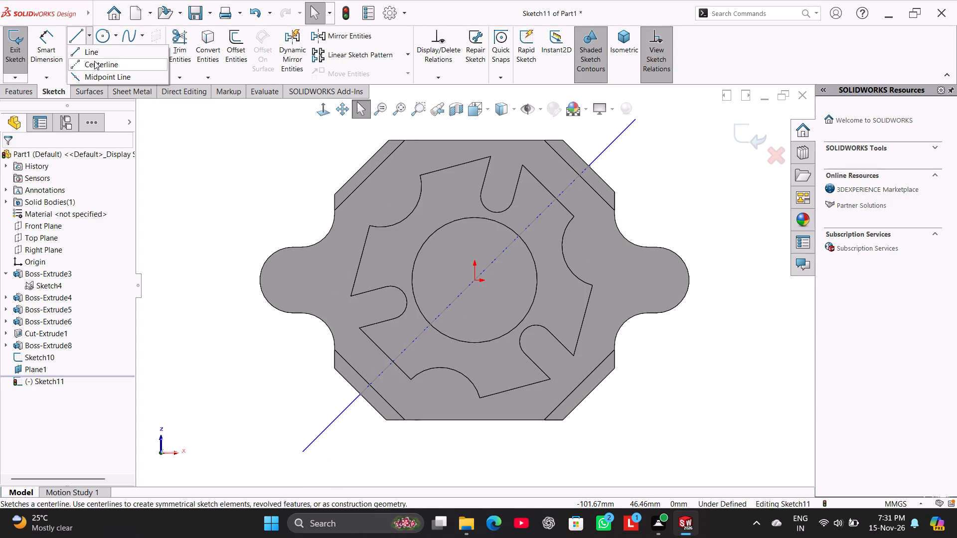
left_click(95, 62)
left_click(361, 168)
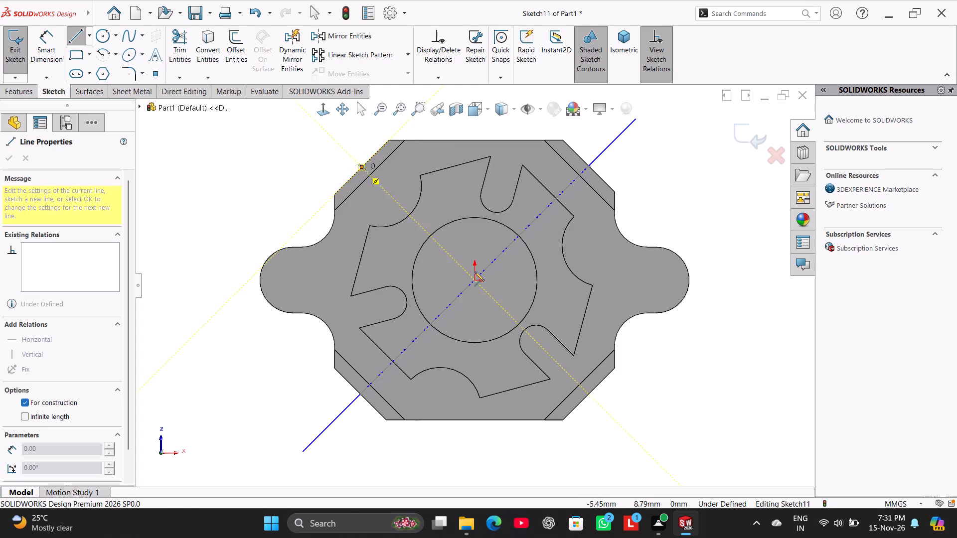
left_click(587, 395)
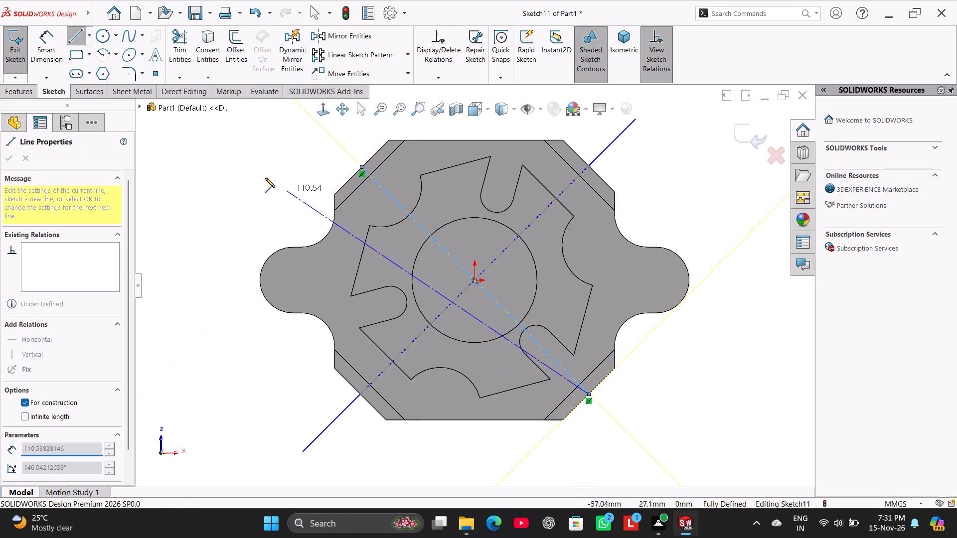
right_click(249, 170)
left_click(278, 178)
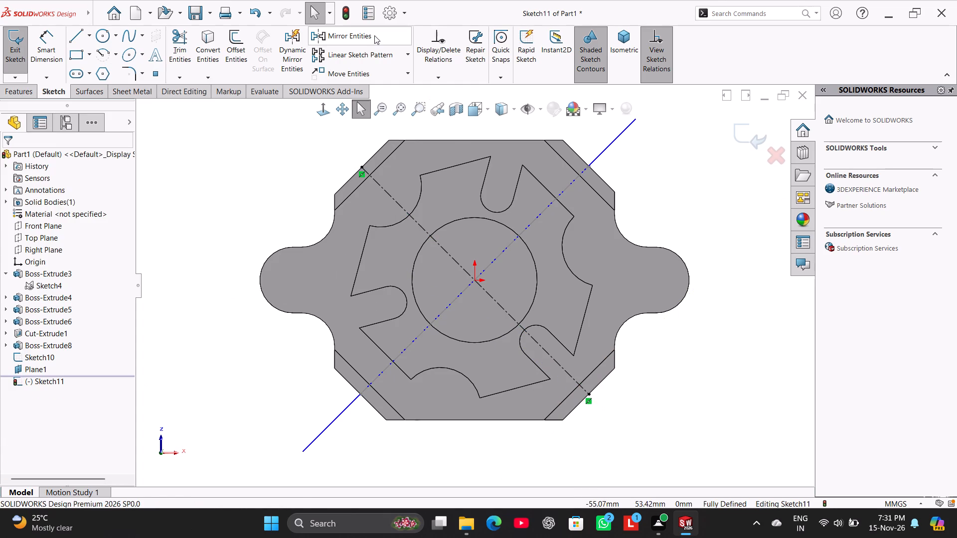
middle_click_drag(243, 236, 234, 210)
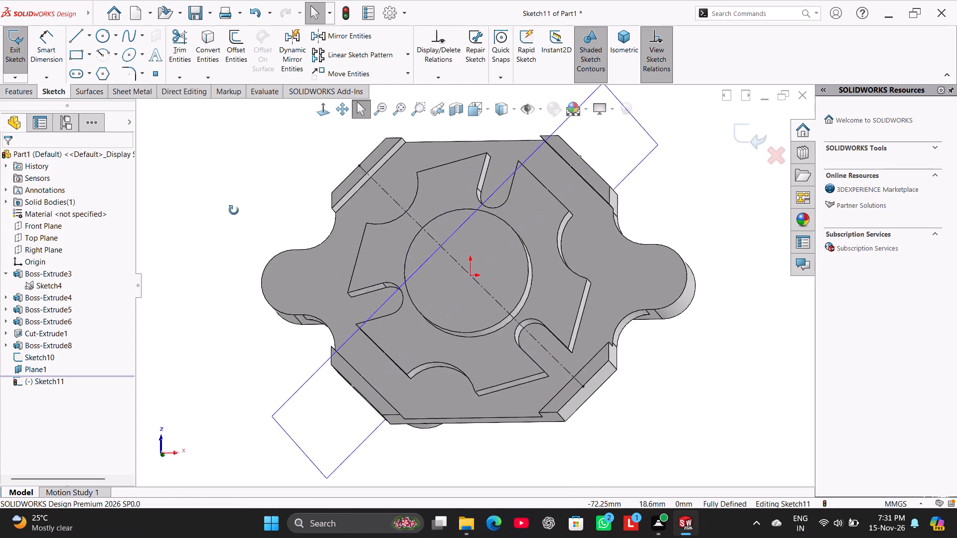
middle_click_drag(234, 210, 254, 238)
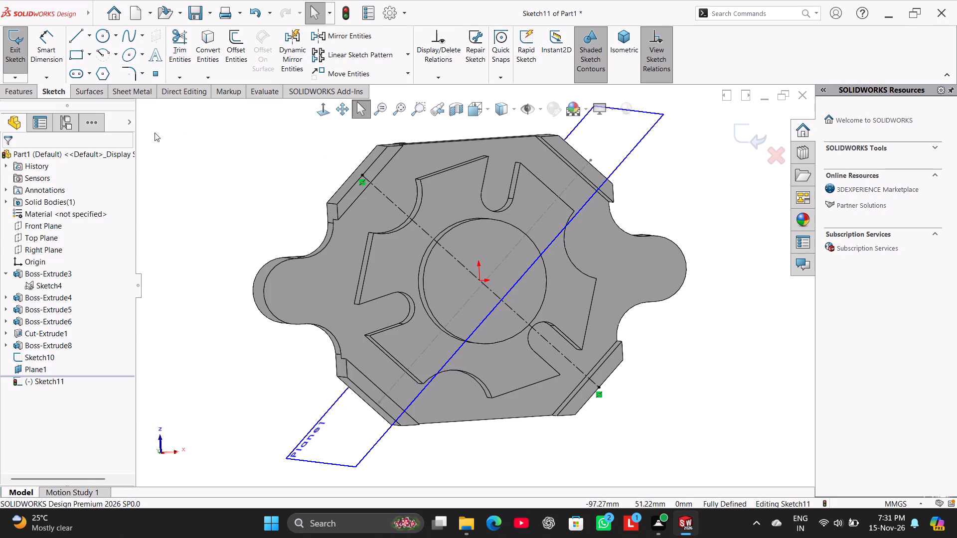
left_click(11, 59)
Create a reference plane coincident with the second diagonal centreline and perpendicular to the octagonal base's flat face on the lobed body's side.
left_click(21, 89)
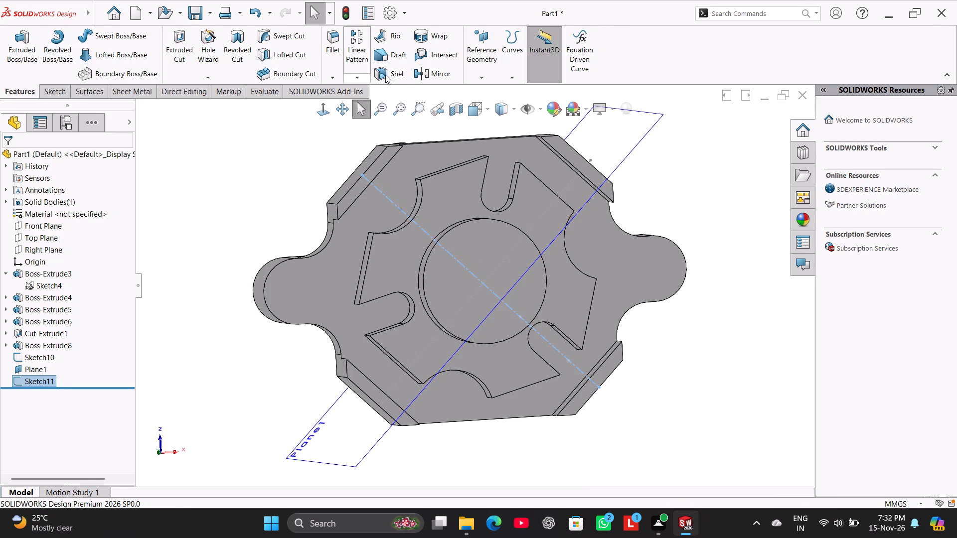
left_click(489, 49)
left_click(500, 88)
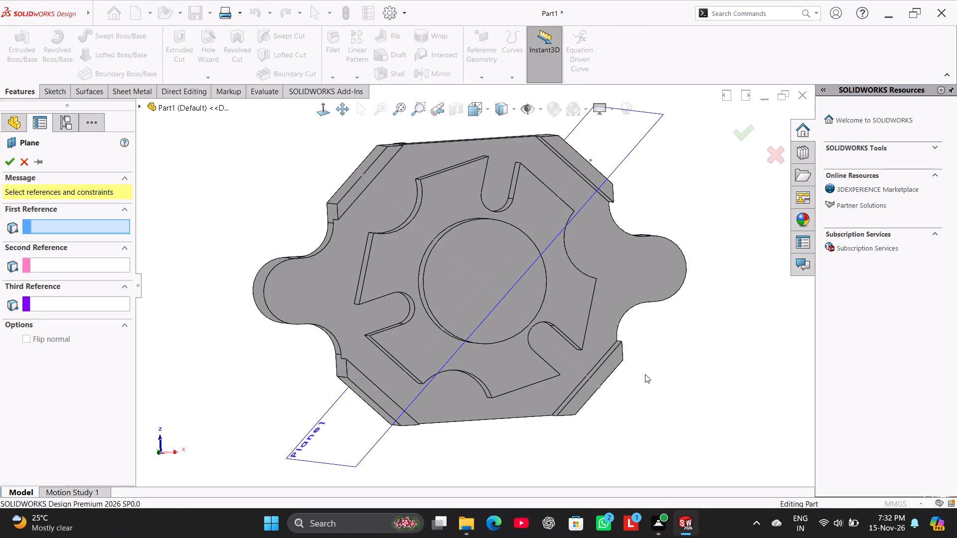
left_click(575, 364)
middle_click_drag(654, 388, 588, 210)
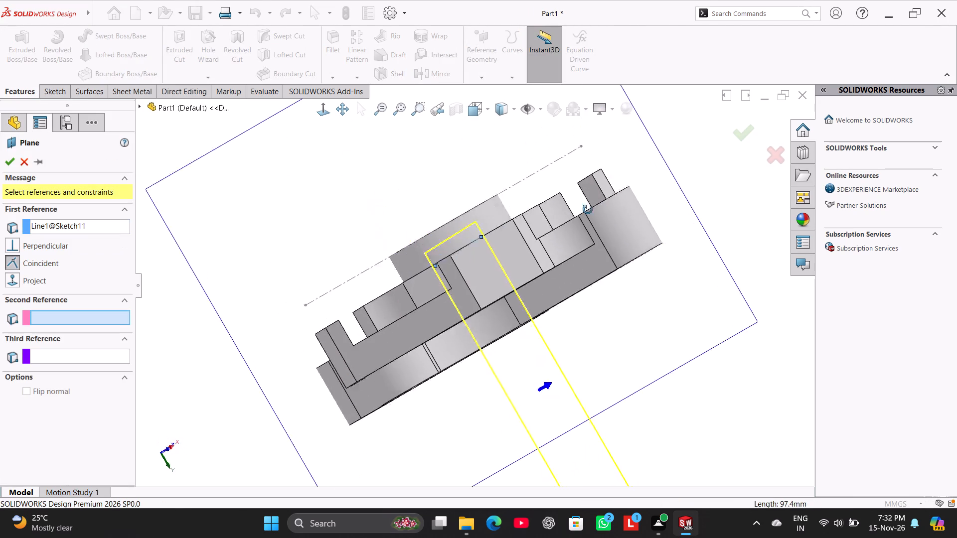
middle_click_drag(588, 210, 557, 132)
left_click(476, 206)
middle_click_drag(245, 134, 327, 253)
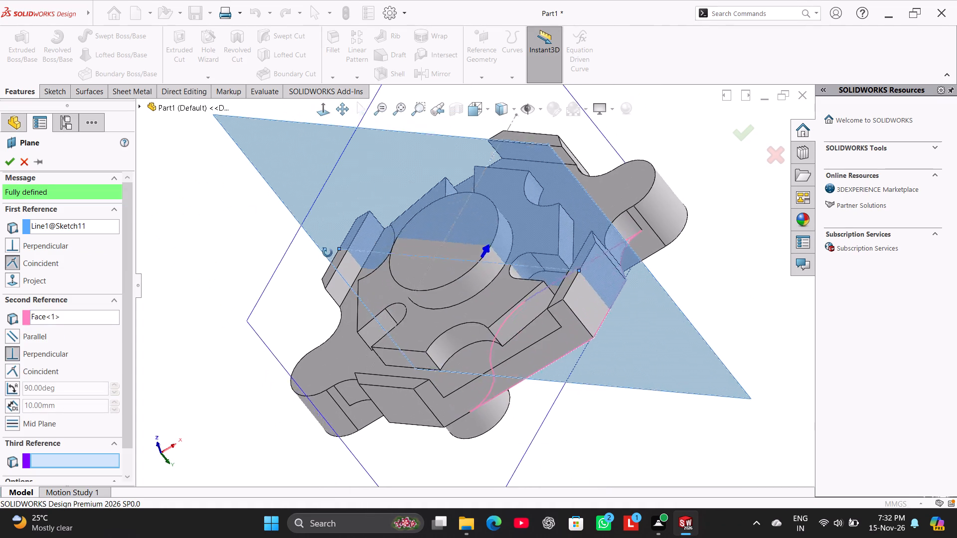
middle_click_drag(327, 253, 325, 255)
left_click(7, 162)
left_click(179, 213)
Start a new sketch on Plane2, the reference plane through the second diagonal centreline.
right_click_drag(222, 248, 225, 248)
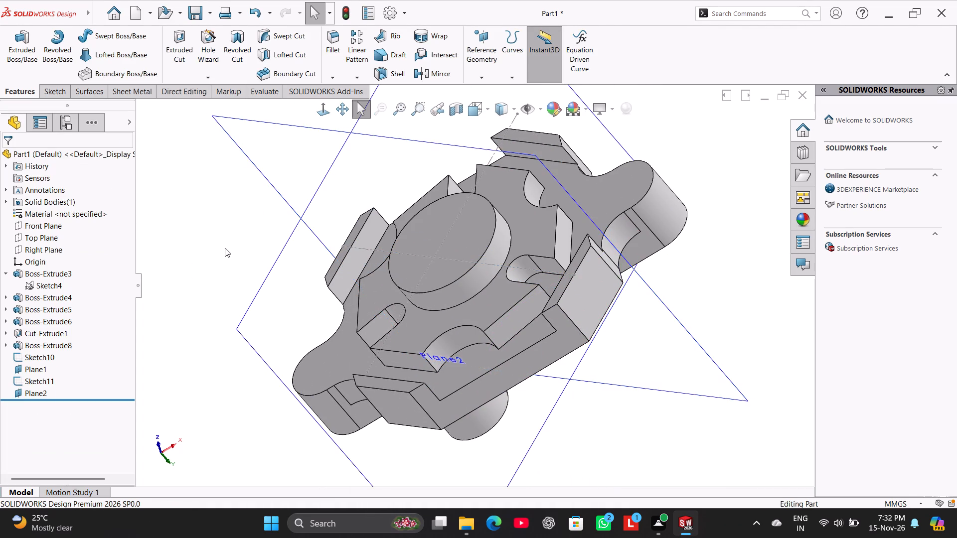
right_click_drag(225, 248, 417, 184)
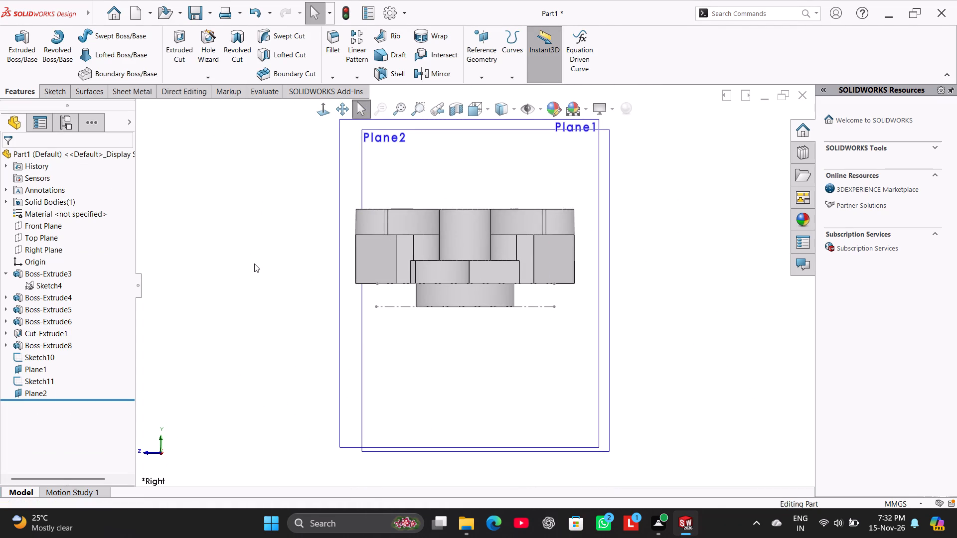
right_click_drag(252, 278, 402, 225)
right_click_drag(402, 225, 419, 220)
right_click_drag(311, 262, 497, 119)
right_click_drag(298, 277, 547, 166)
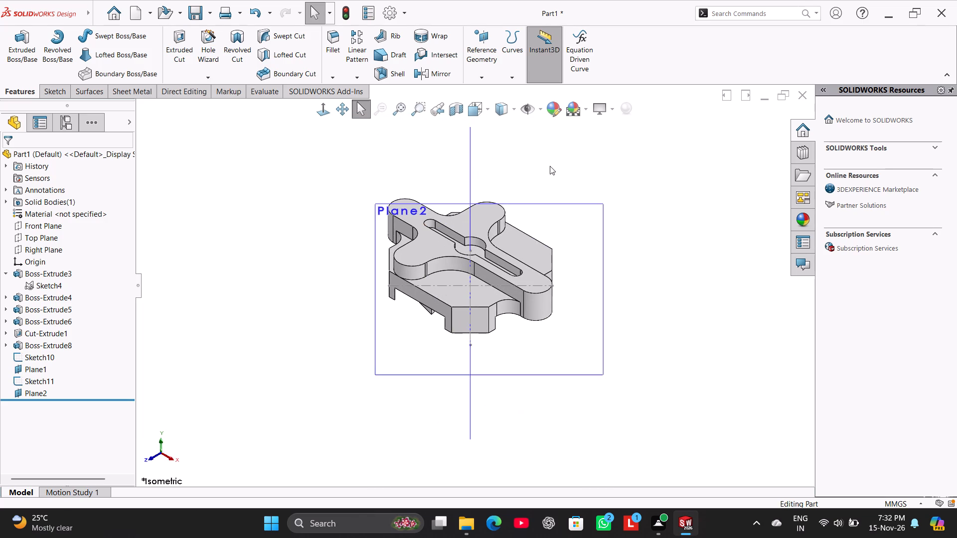
scroll(435, 273, "down", 5)
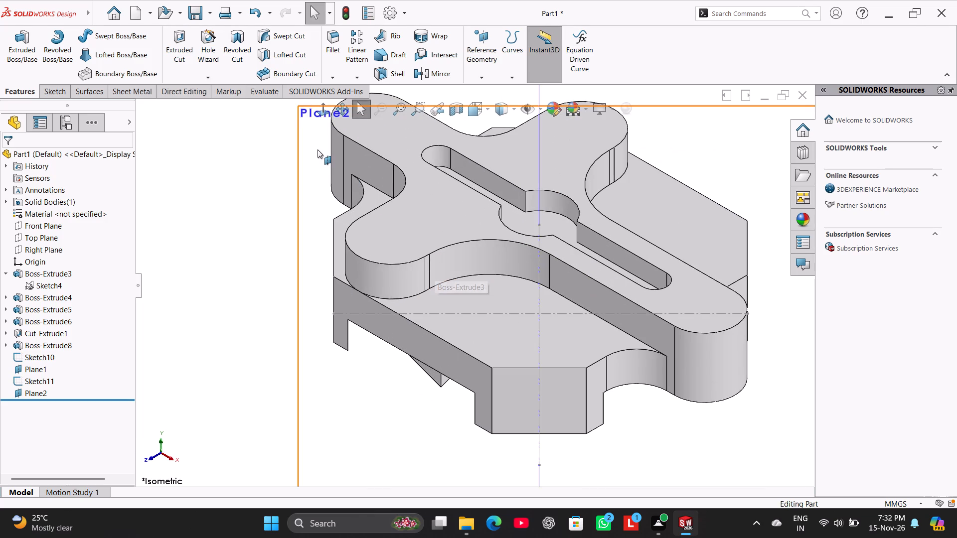
right_click(318, 149)
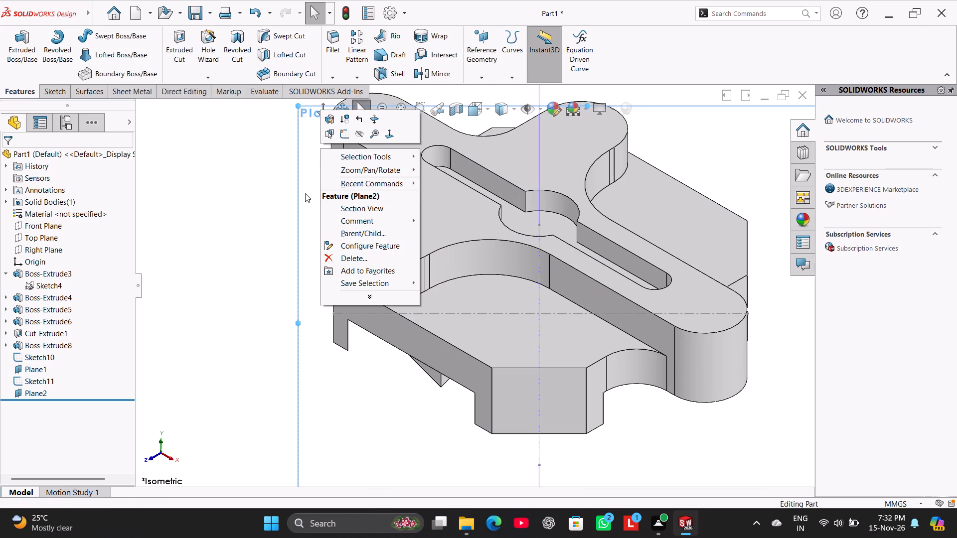
left_click(345, 136)
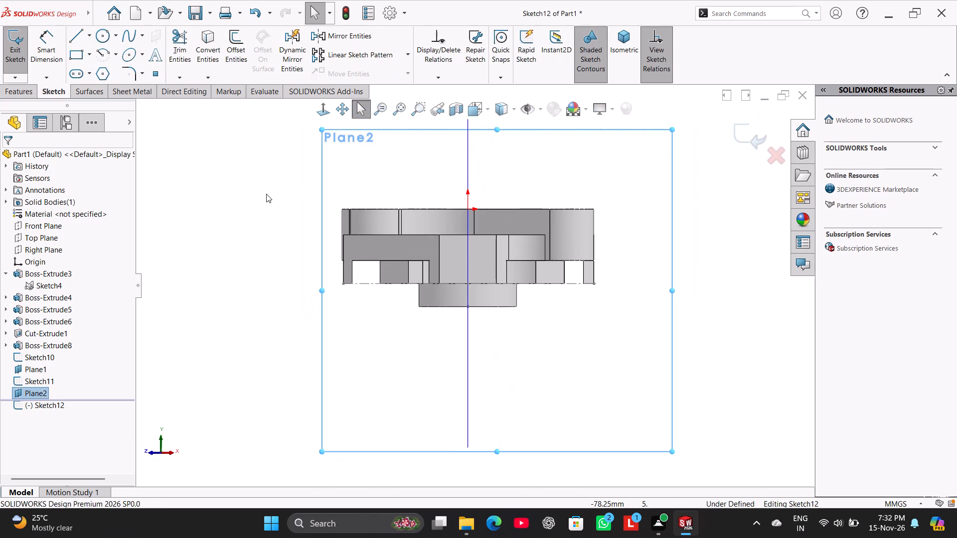
left_click(266, 193)
Section the model at the Front Plane with a 0 mm offset while keeping the new sketch open.
left_click(457, 108)
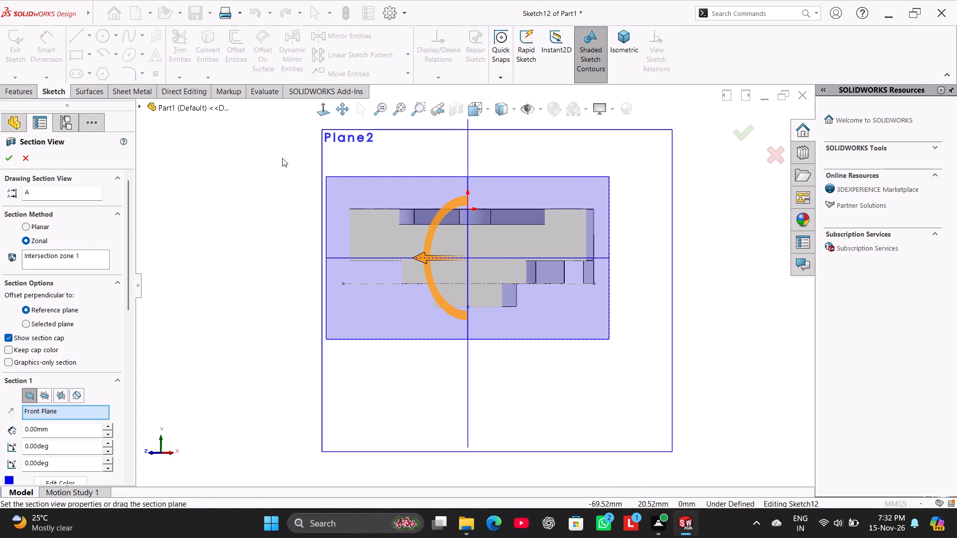
left_click(4, 159)
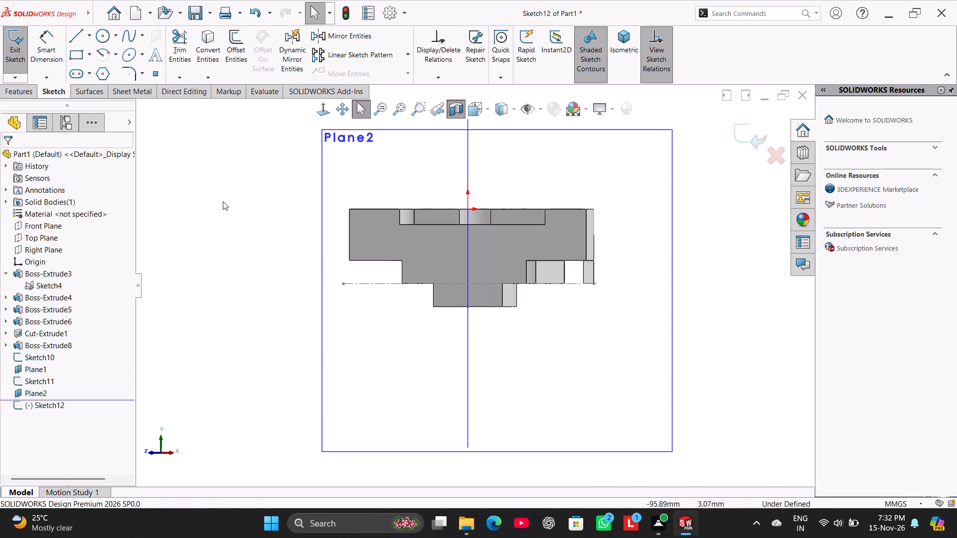
Close the empty sketch on Plane2 and turn off the section view to show the whole model.
left_click(223, 201)
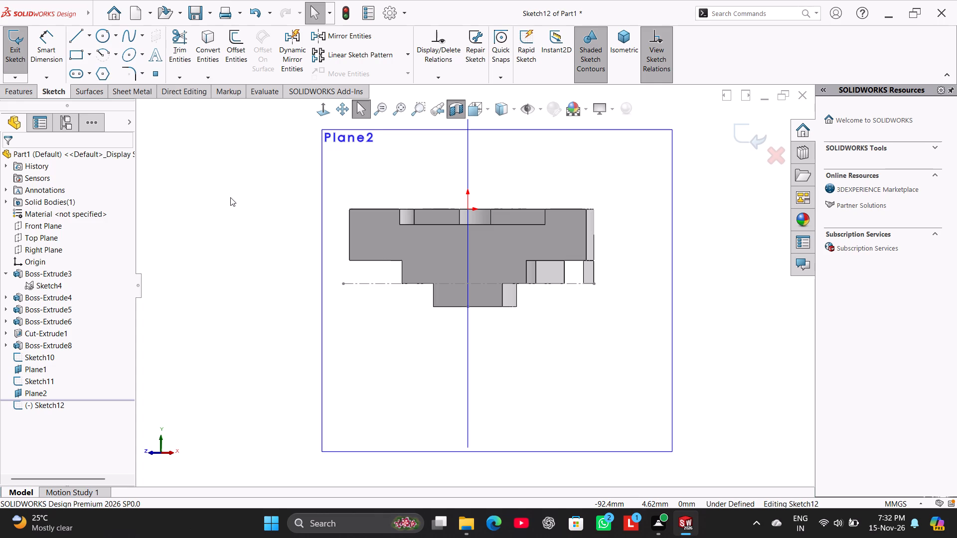
right_click_drag(205, 256, 296, 200)
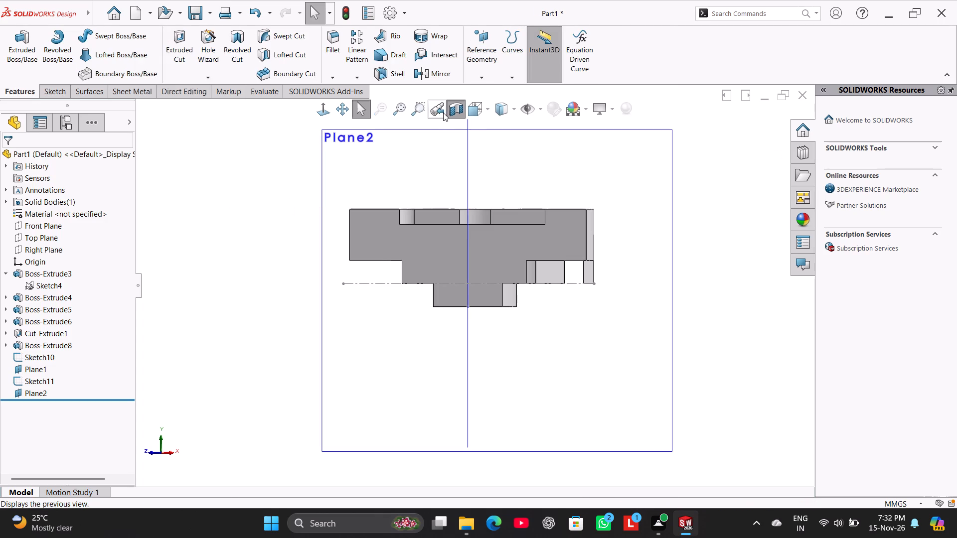
left_click(452, 109)
right_click_drag(237, 239, 359, 171)
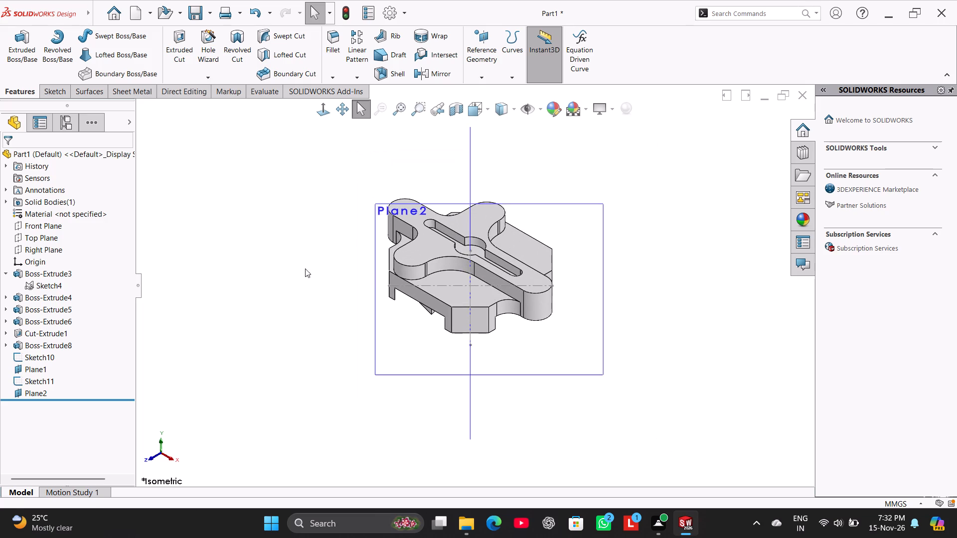
left_click_drag(328, 73, 321, 96)
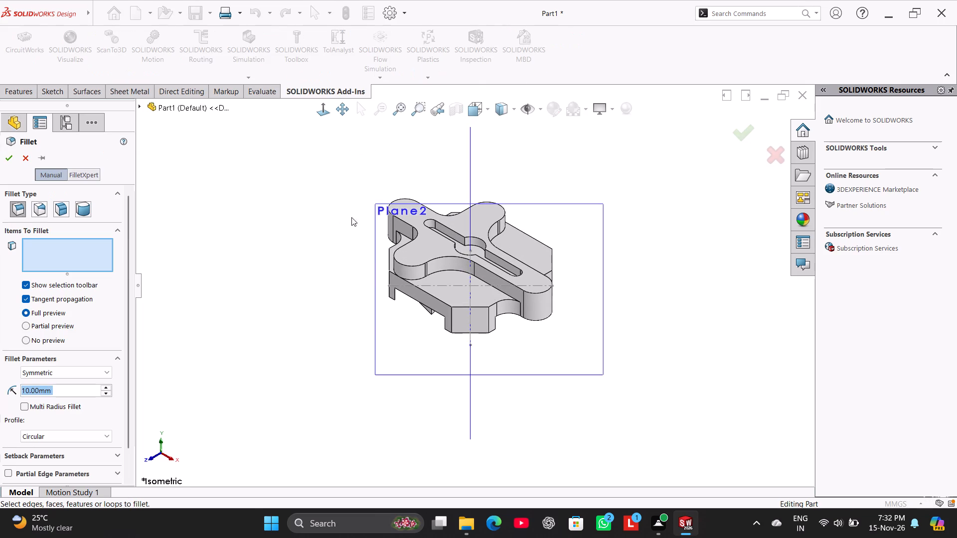
left_click(28, 150)
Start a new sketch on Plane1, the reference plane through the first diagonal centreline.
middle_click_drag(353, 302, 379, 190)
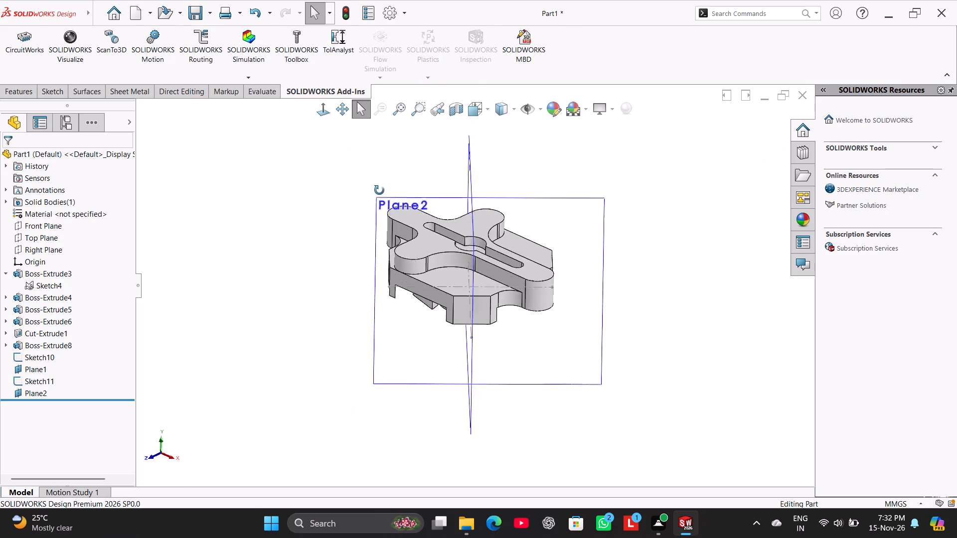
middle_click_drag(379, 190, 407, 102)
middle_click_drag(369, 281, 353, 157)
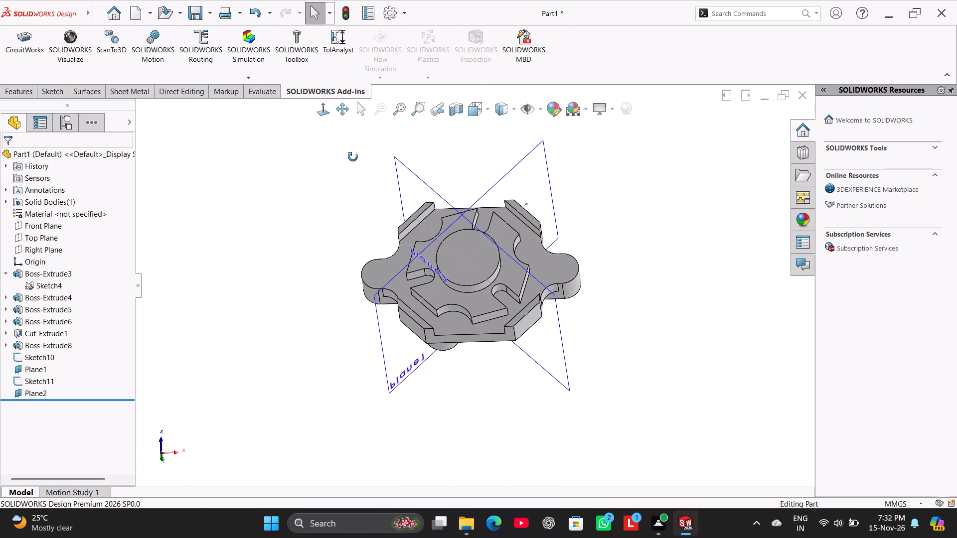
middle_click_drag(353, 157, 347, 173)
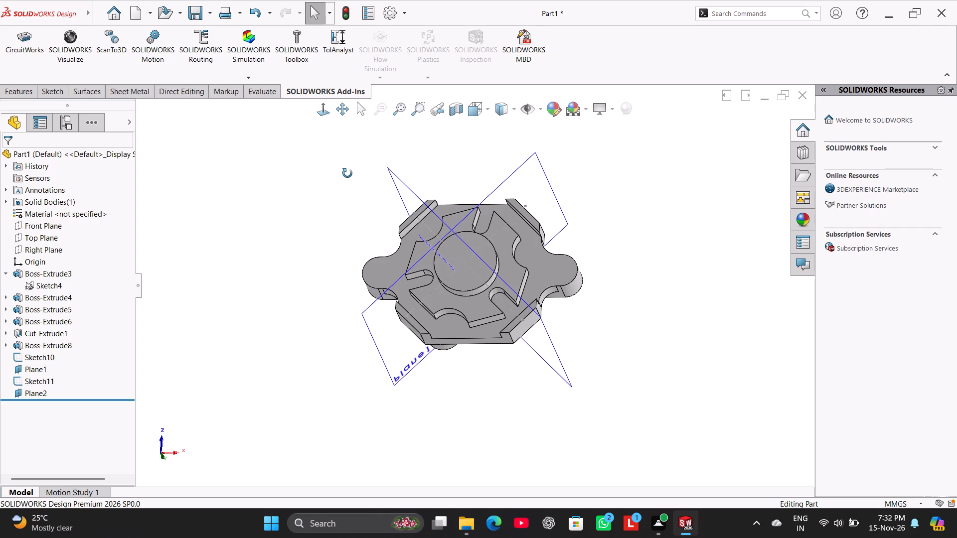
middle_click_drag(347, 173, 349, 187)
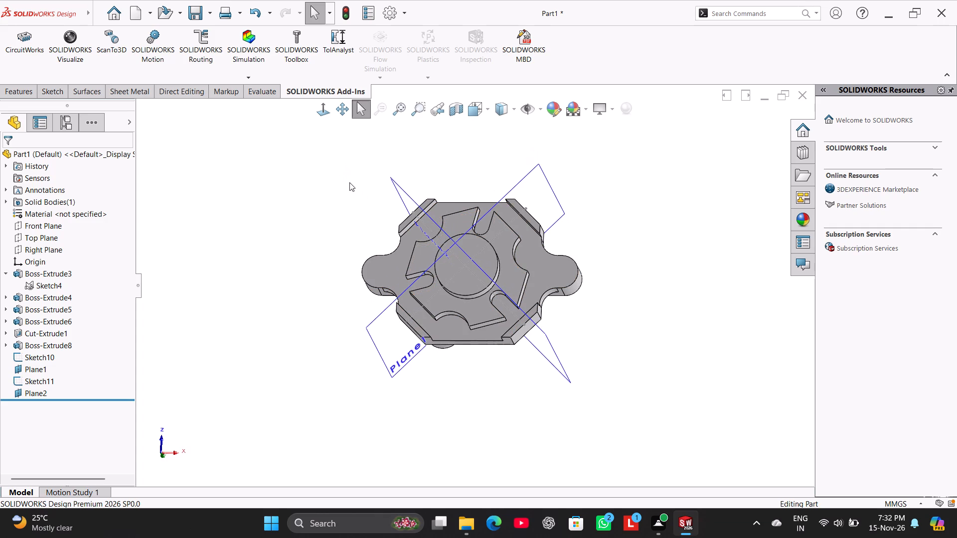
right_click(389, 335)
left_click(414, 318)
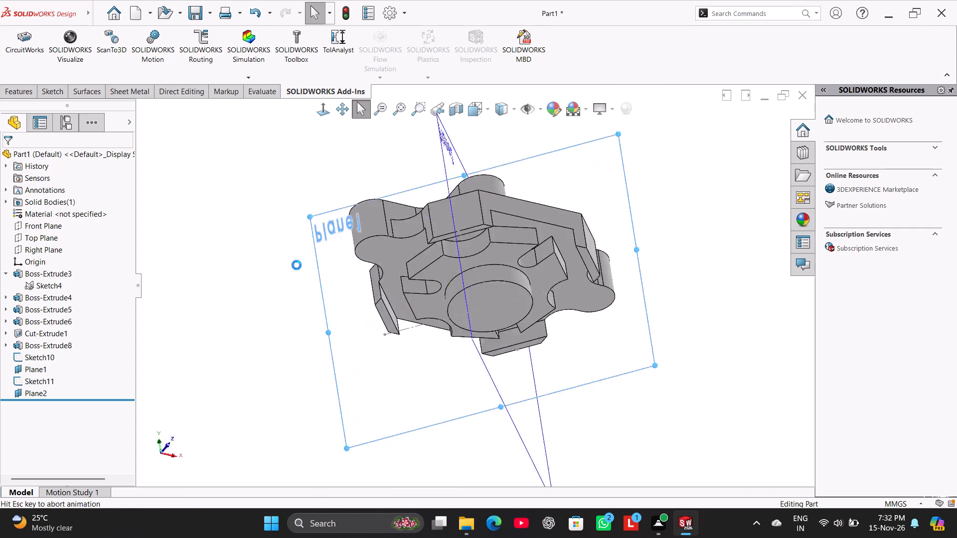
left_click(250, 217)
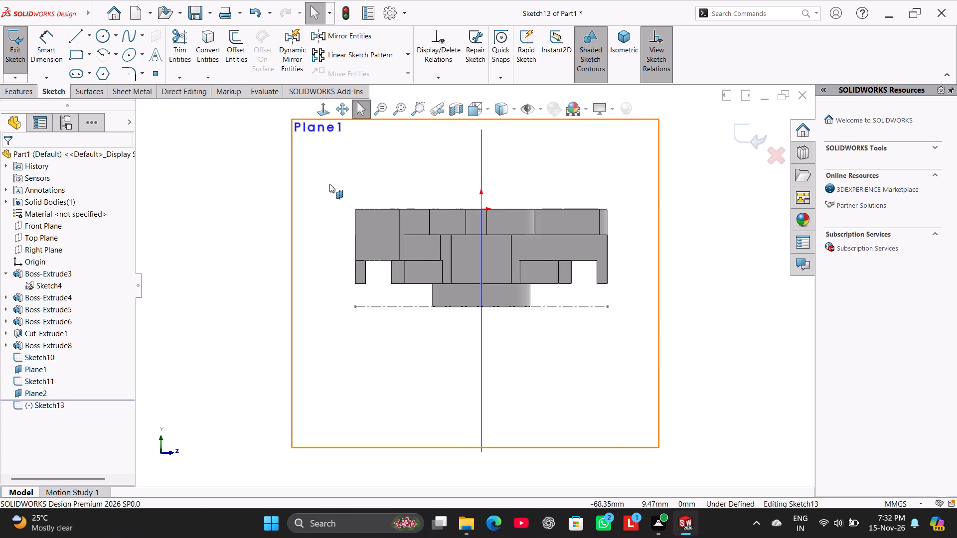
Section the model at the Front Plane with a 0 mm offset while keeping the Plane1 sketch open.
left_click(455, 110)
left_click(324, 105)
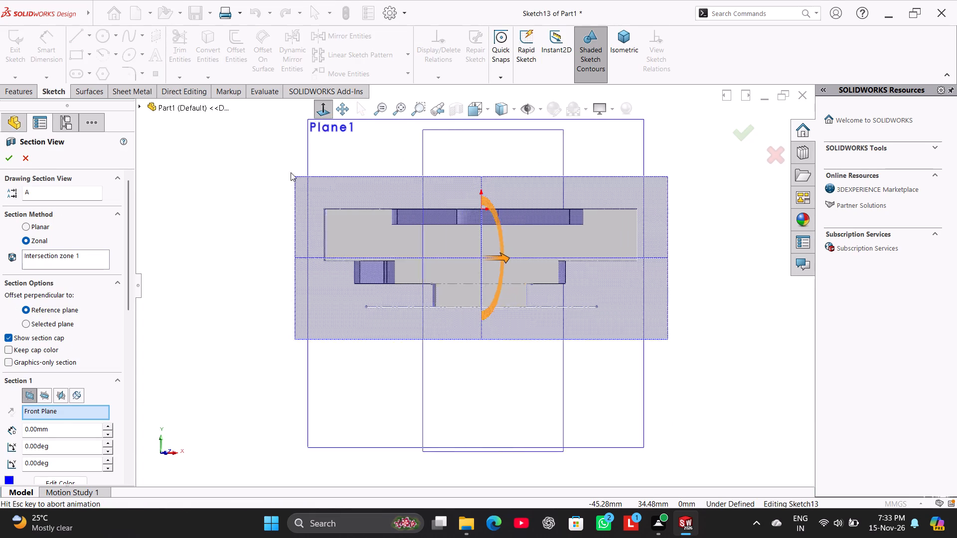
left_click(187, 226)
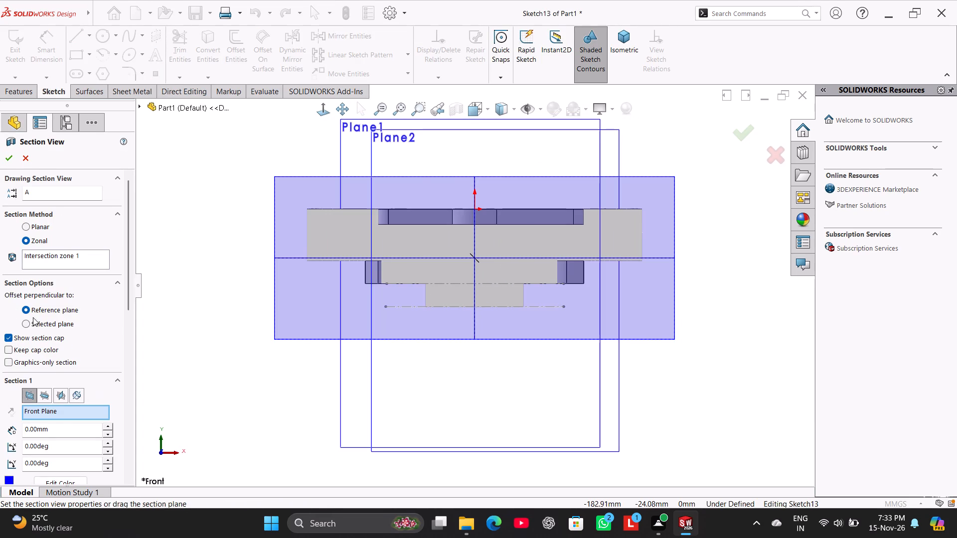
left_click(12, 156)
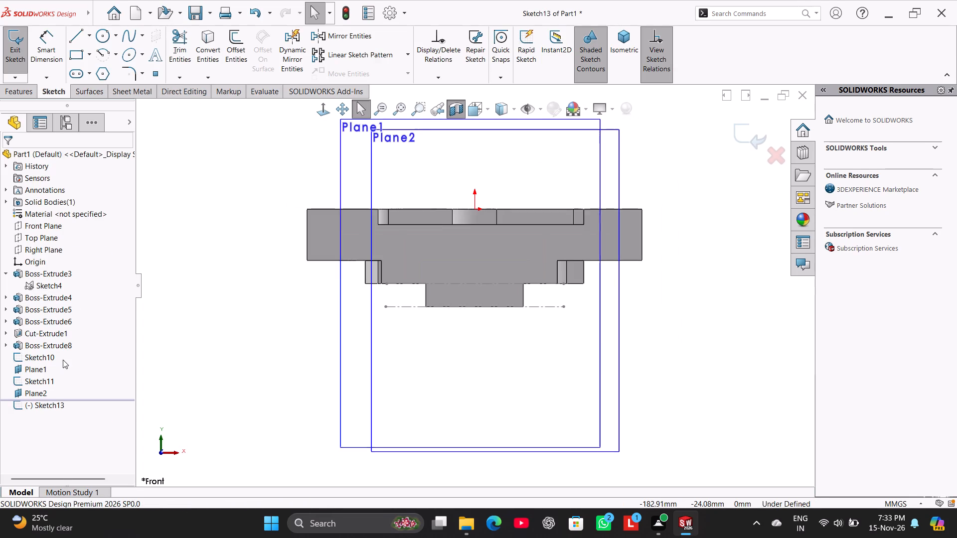
Hide the two diagonal reference planes, Plane2 and Plane1.
right_click(40, 387)
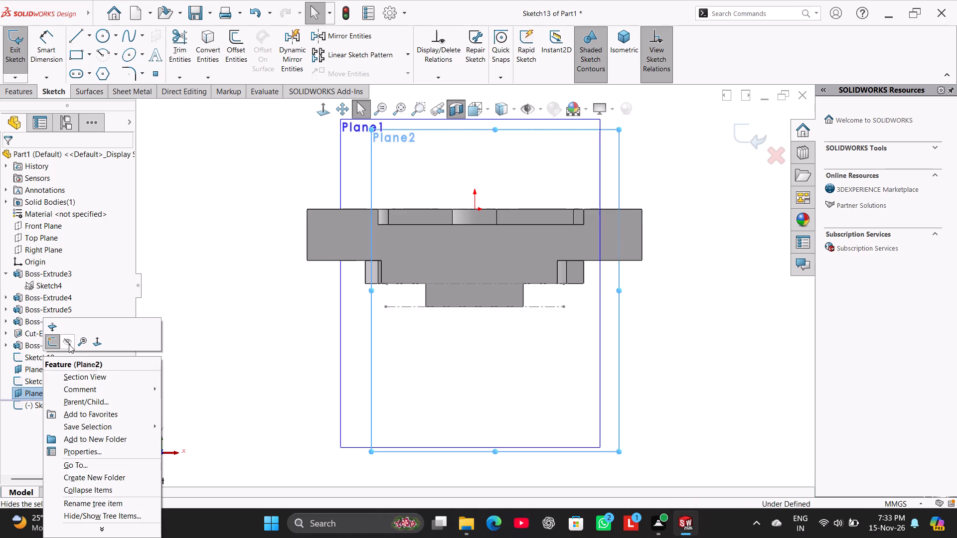
left_click(69, 344)
right_click(40, 370)
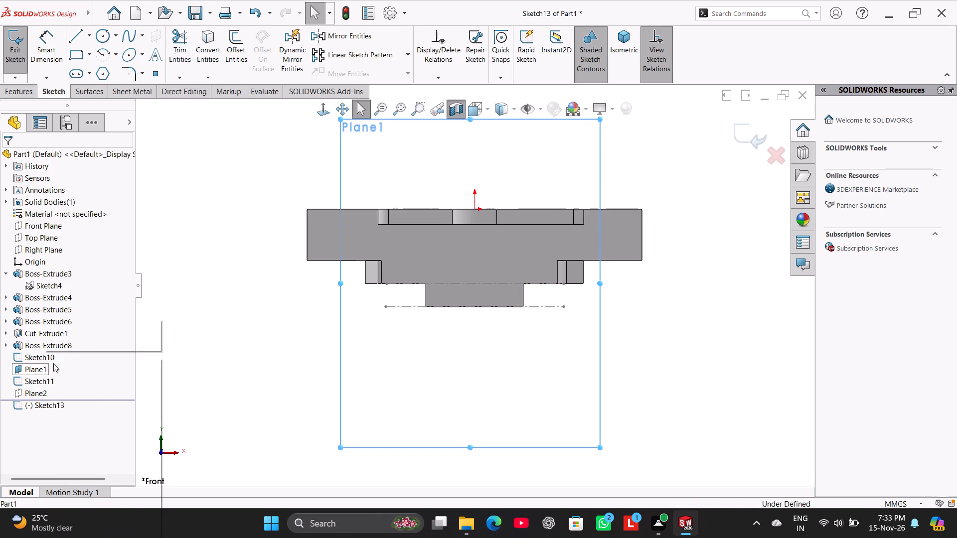
left_click(65, 343)
left_click(247, 286)
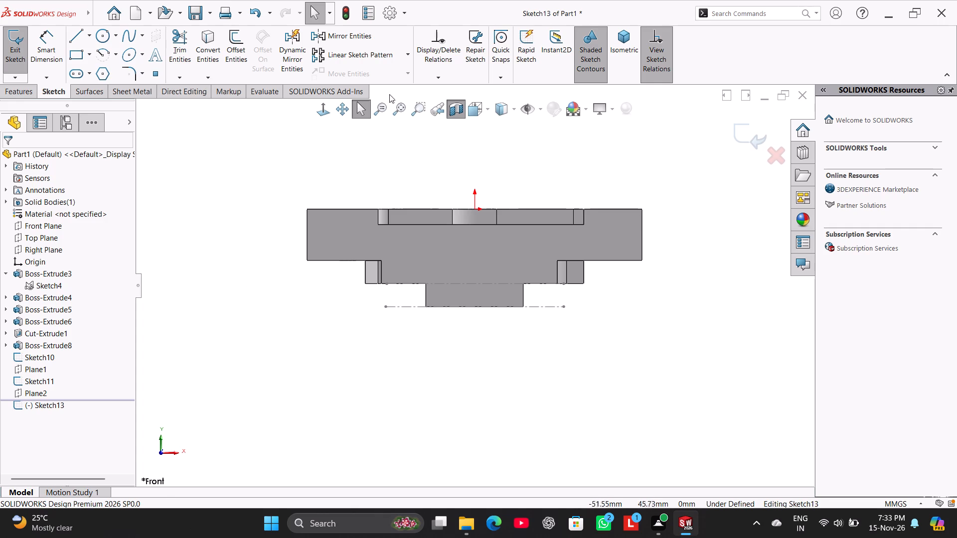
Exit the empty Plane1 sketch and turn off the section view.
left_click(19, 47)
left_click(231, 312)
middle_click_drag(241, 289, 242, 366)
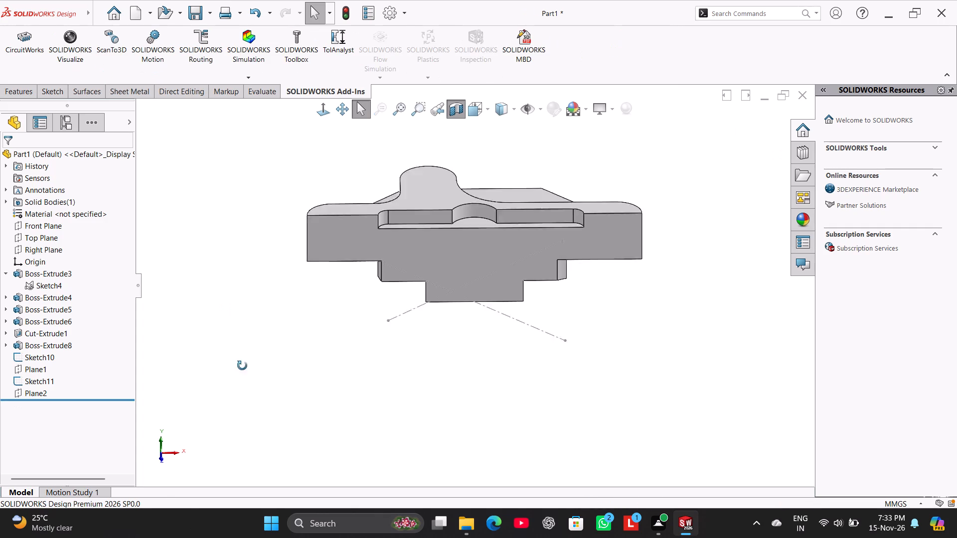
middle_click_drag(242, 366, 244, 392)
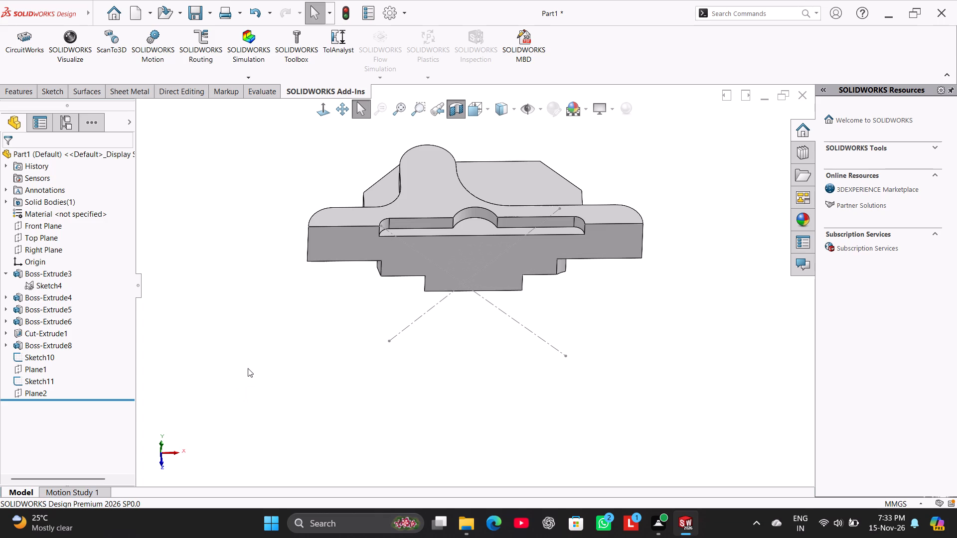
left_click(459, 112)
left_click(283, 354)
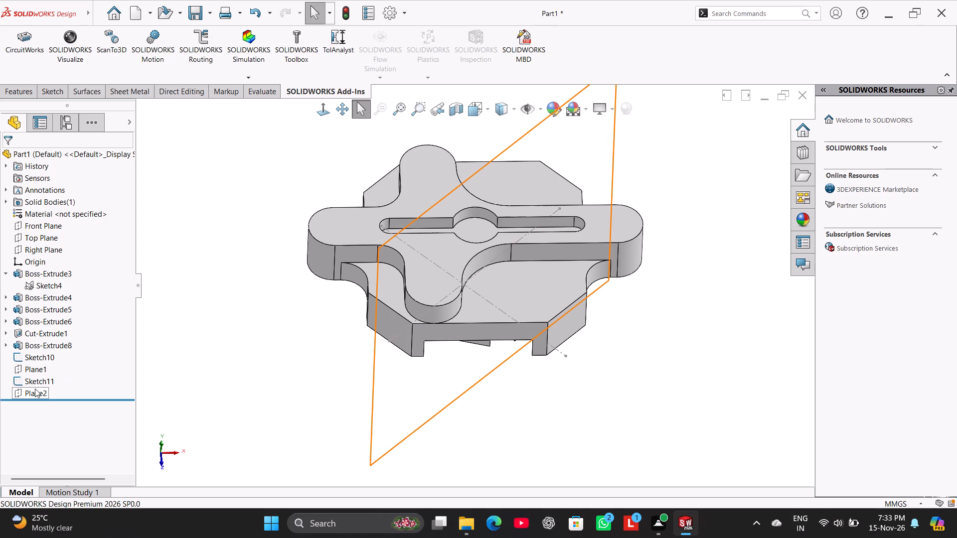
Start a new sketch on Plane2, the reference plane through the second diagonal centreline.
middle_click_drag(286, 413, 253, 203)
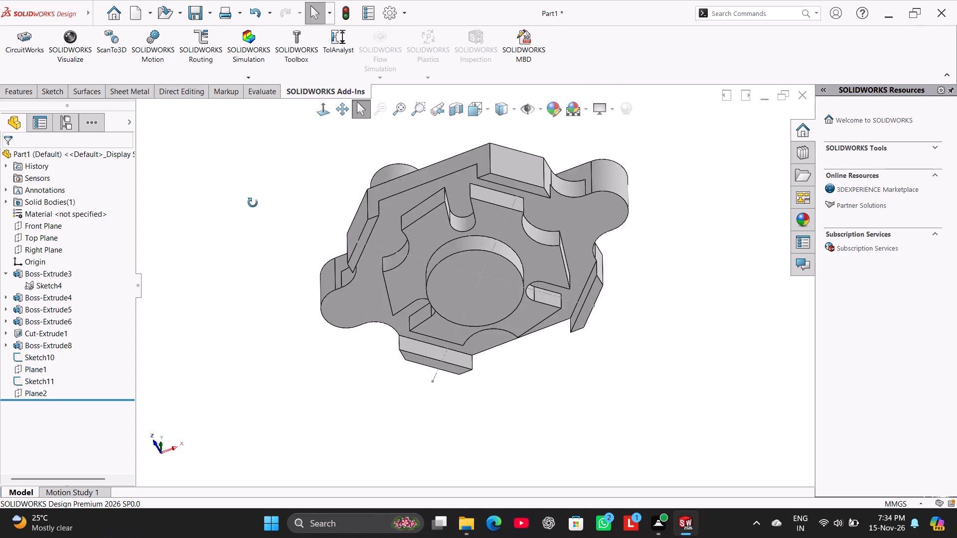
scroll(303, 347, "up", 1)
middle_click_drag(303, 347, 275, 180)
middle_click_drag(308, 206, 316, 220)
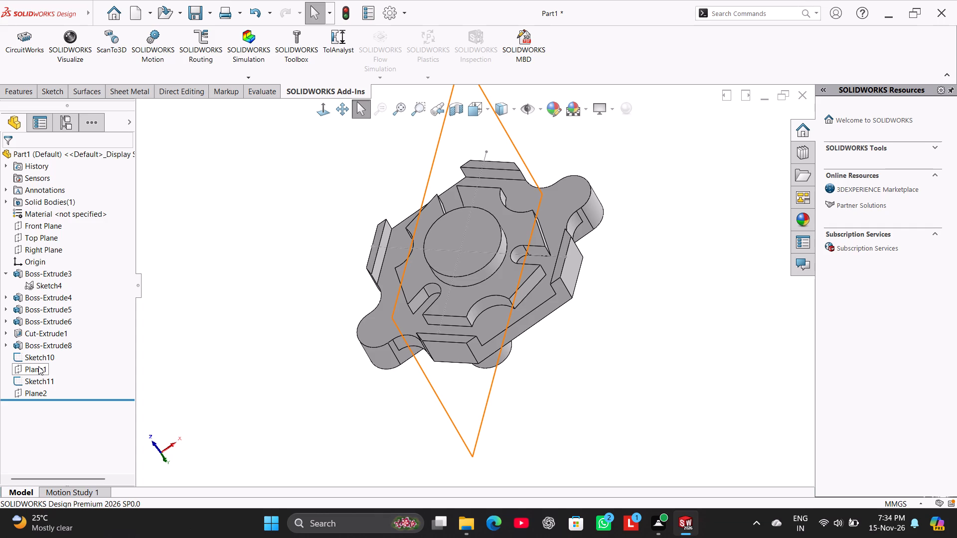
left_click(43, 393)
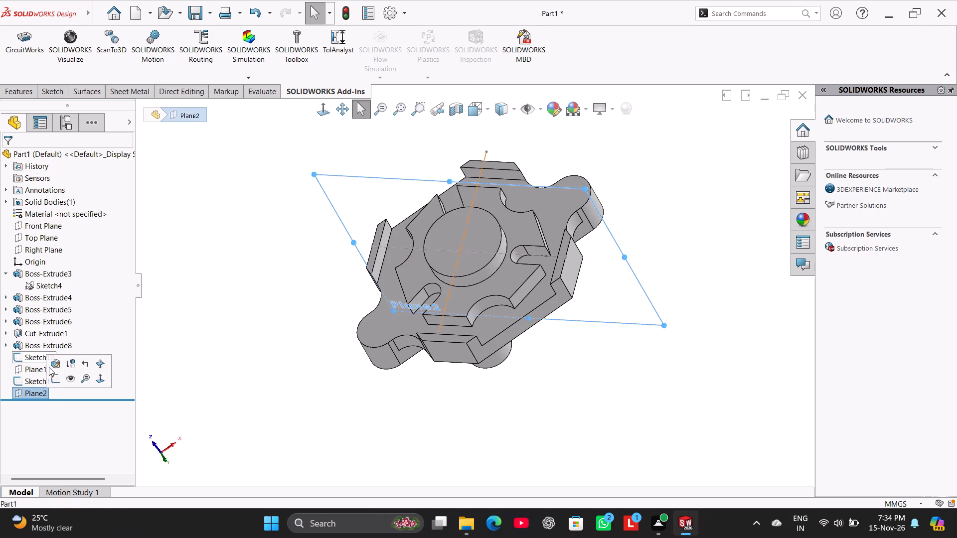
left_click(54, 382)
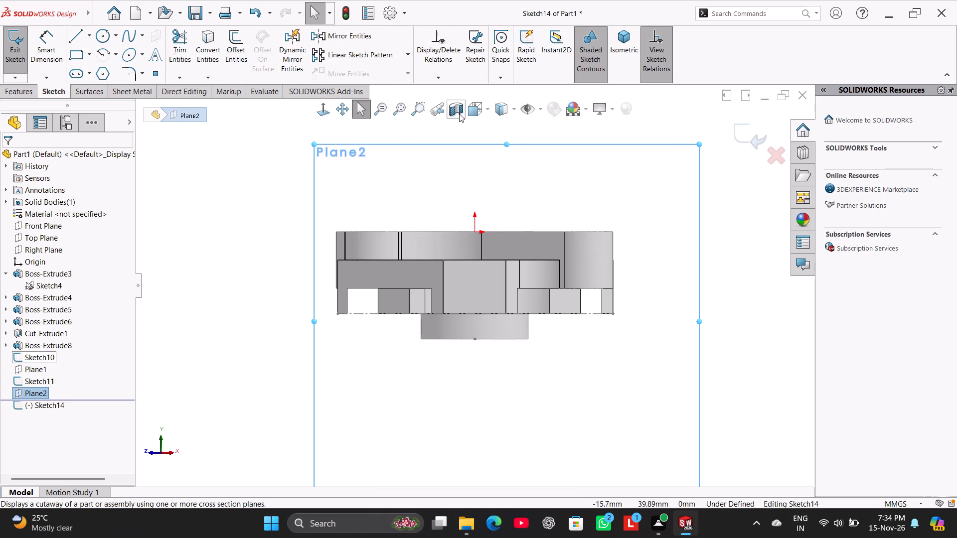
Section the model at Plane2 with a 0 mm offset and view the section face square-on with the sketch open.
left_click(459, 113)
left_click(323, 111)
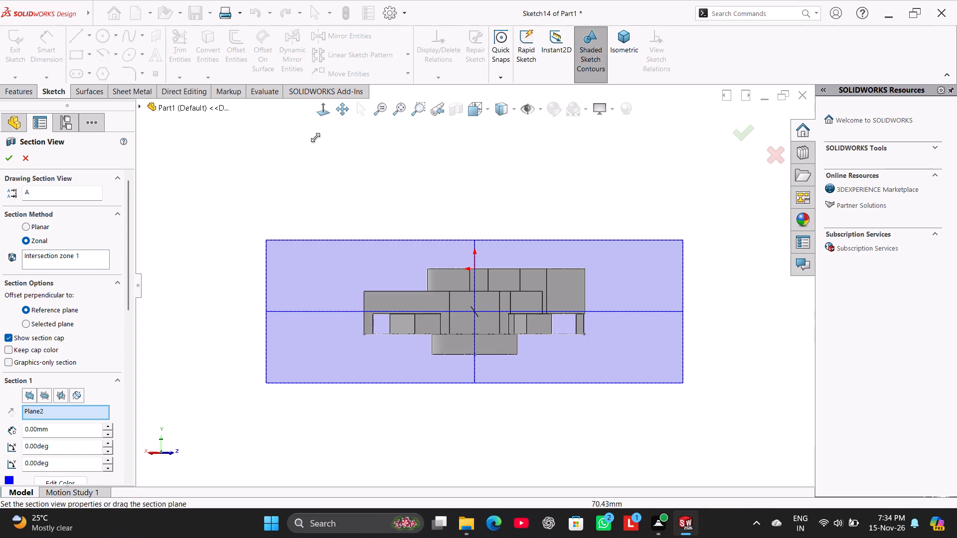
left_click(325, 112)
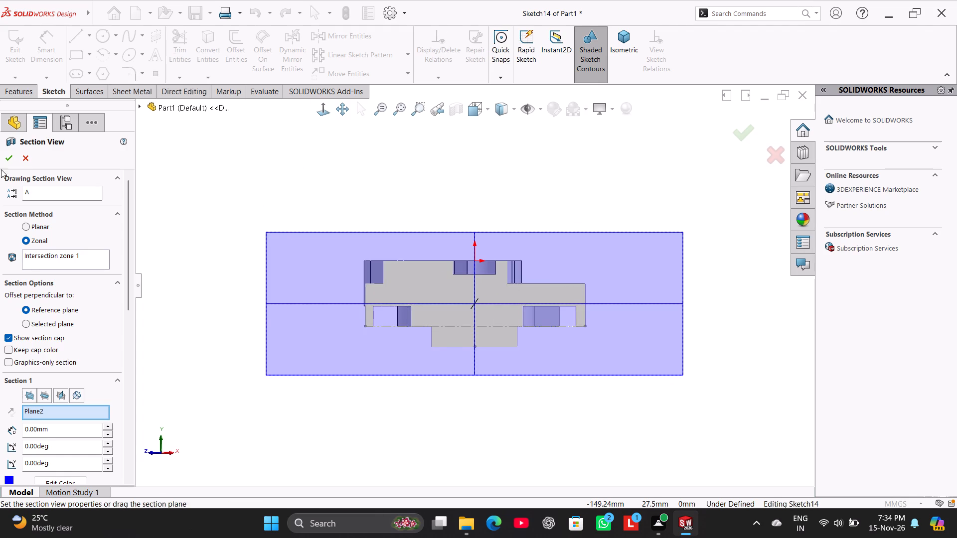
left_click(6, 157)
left_click(207, 209)
scroll(462, 302, "down", 2)
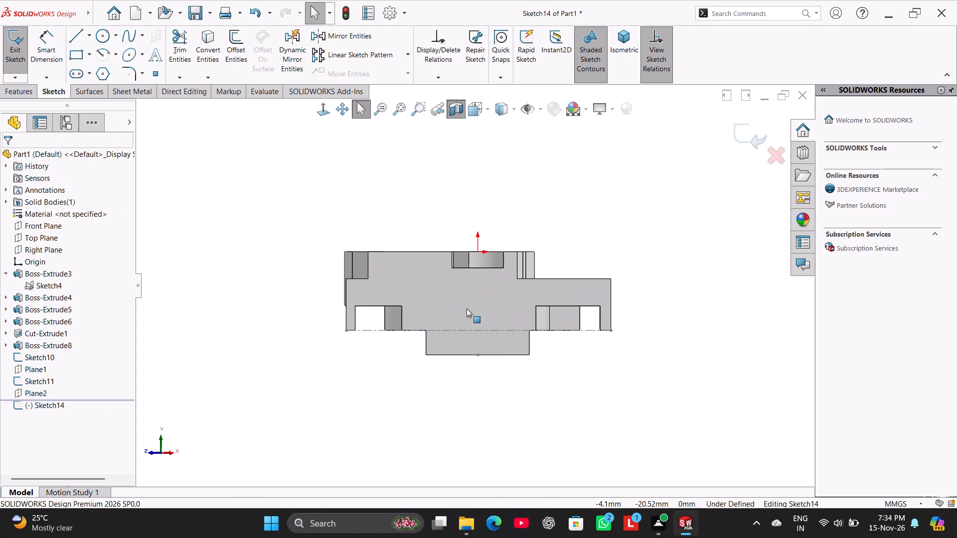
left_click(311, 380)
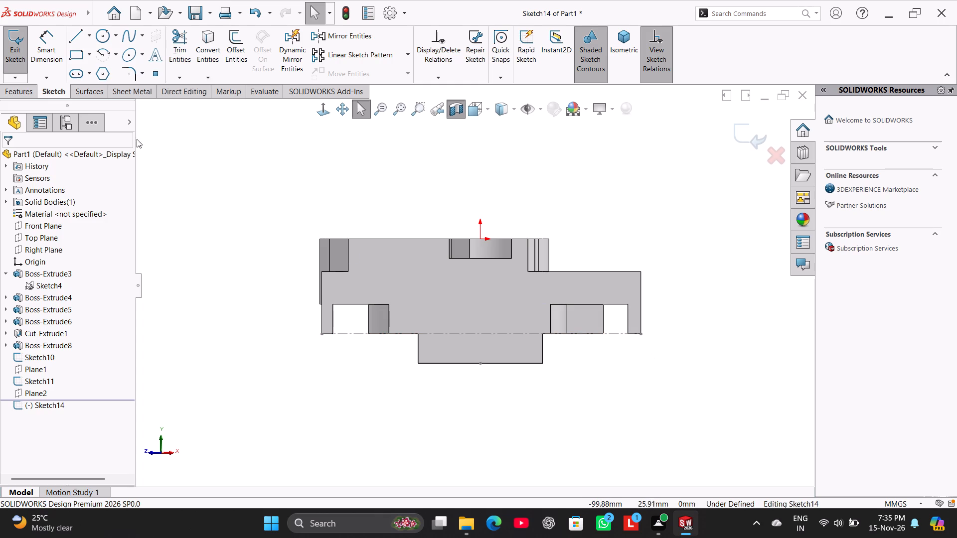
Check the vertical distance from the recess floor to the round boss's end face with Smart Dimension, without placing it.
left_click(49, 41)
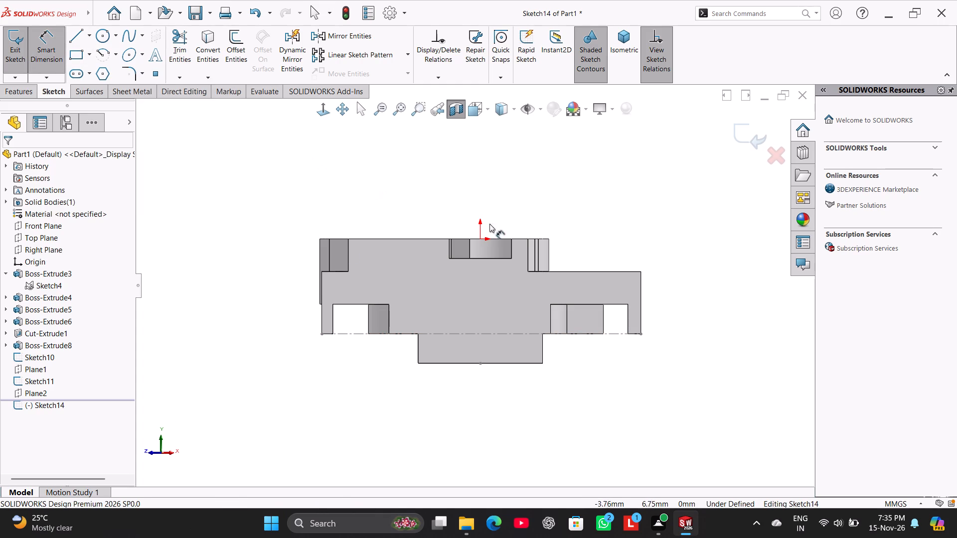
left_click(613, 305)
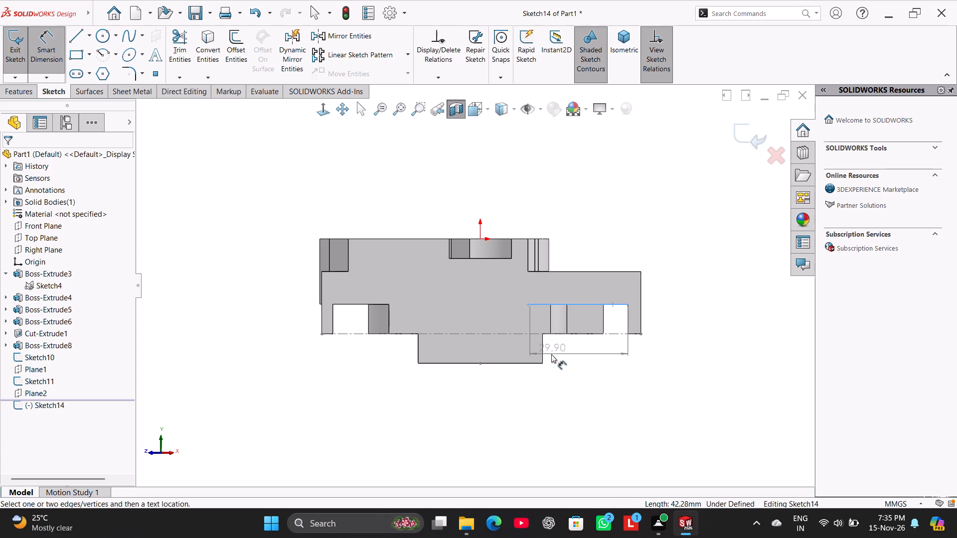
left_click_drag(532, 364, 552, 364)
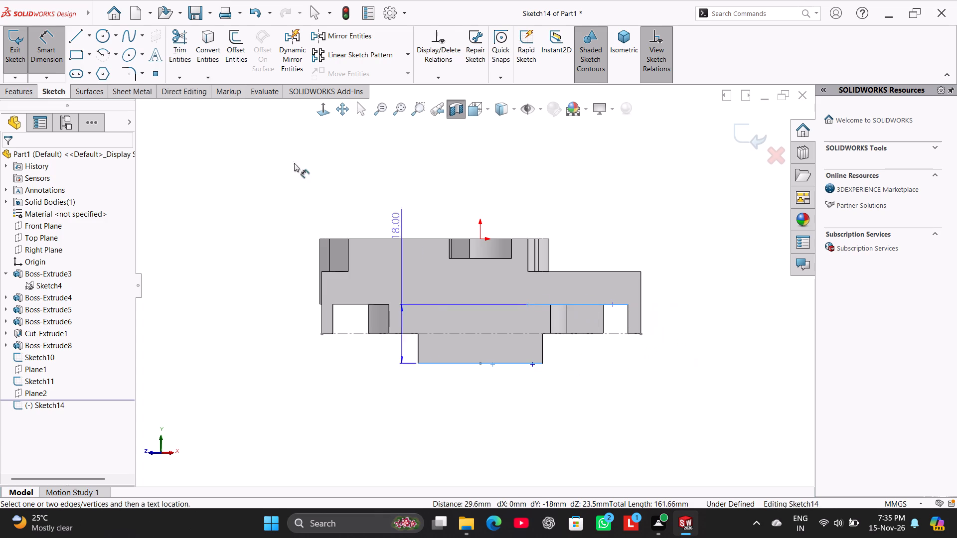
left_click(54, 48)
left_click(172, 175)
Check the vertical distance from the second diagonal centreline to the recess floor with Smart Dimension, without placing it.
left_click(50, 41)
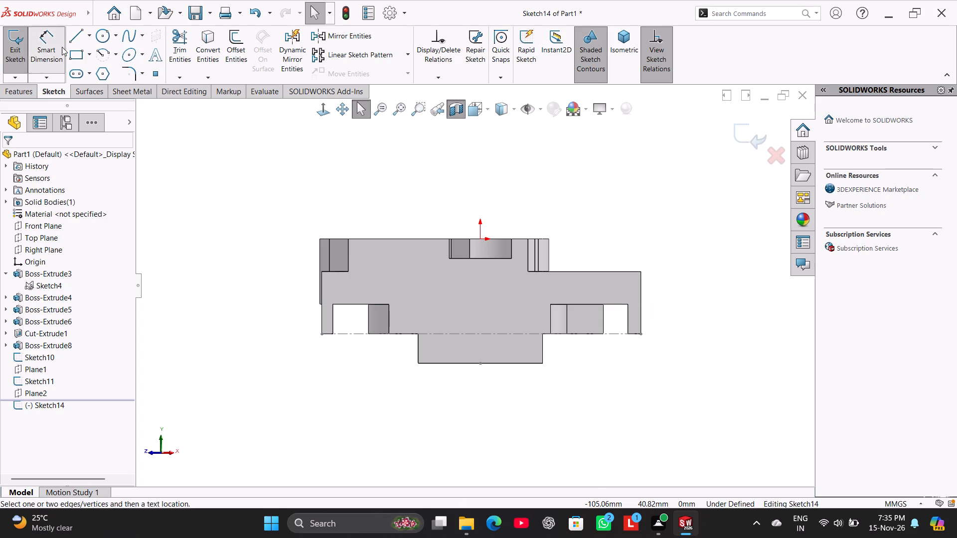
left_click(636, 333)
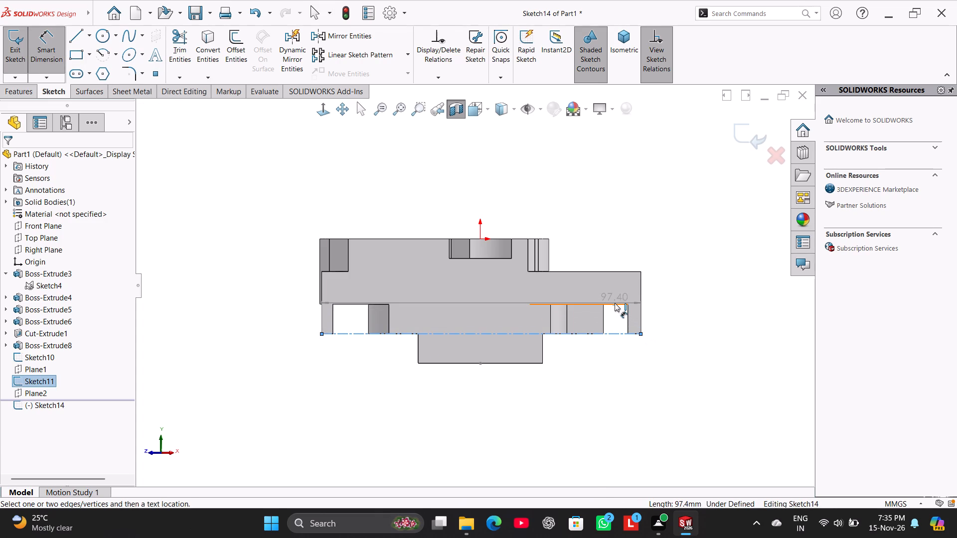
left_click(615, 303)
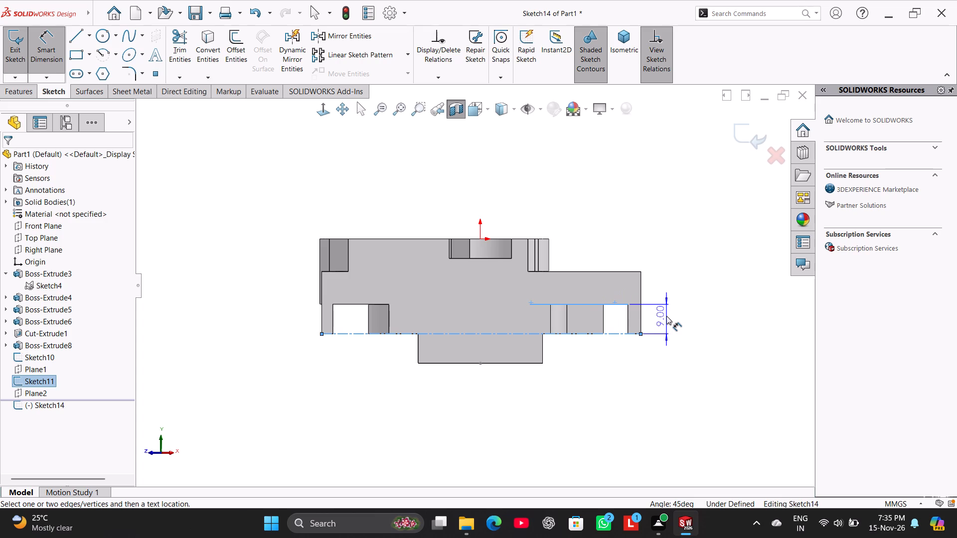
left_click(50, 57)
left_click(239, 254)
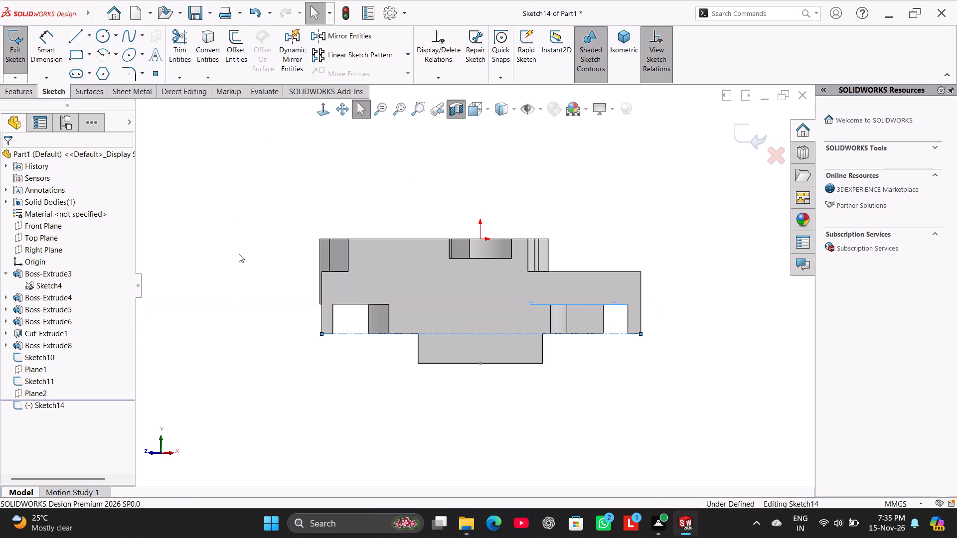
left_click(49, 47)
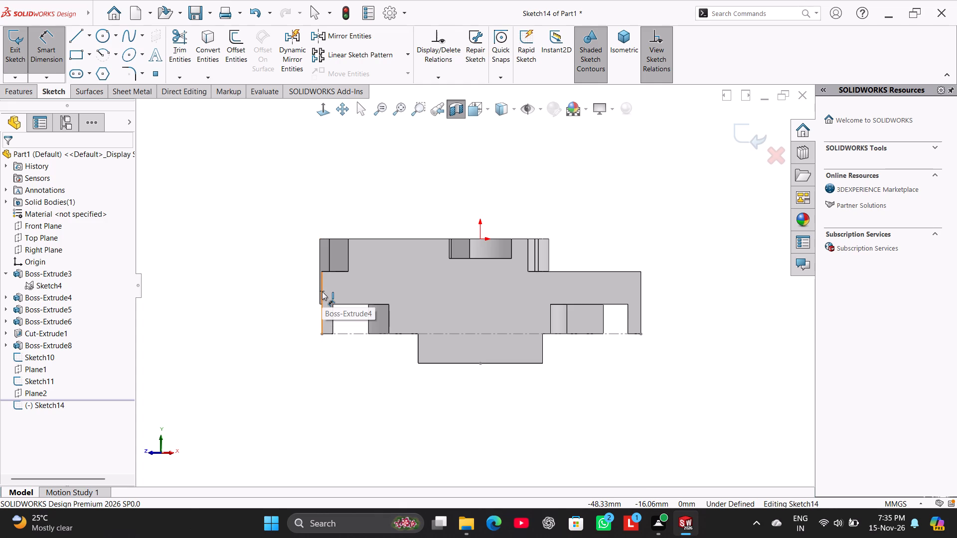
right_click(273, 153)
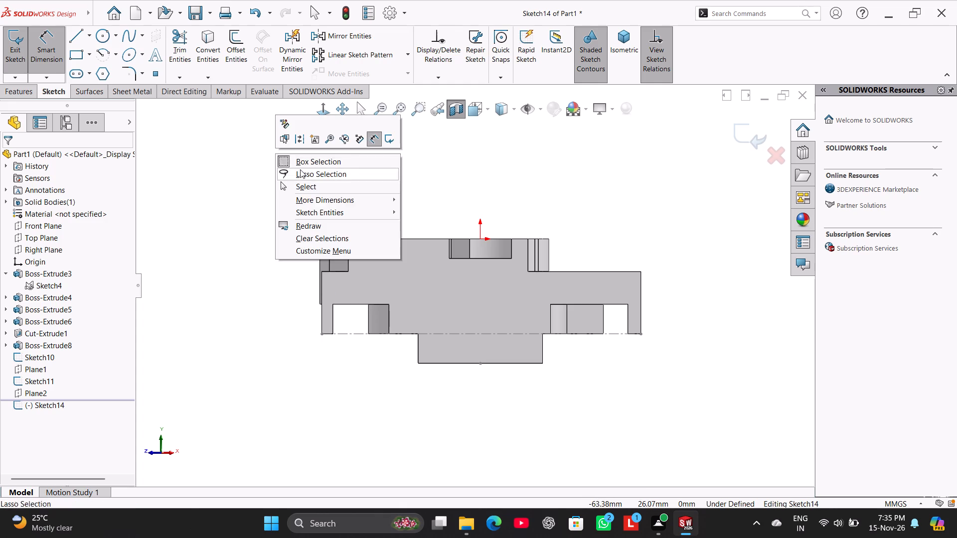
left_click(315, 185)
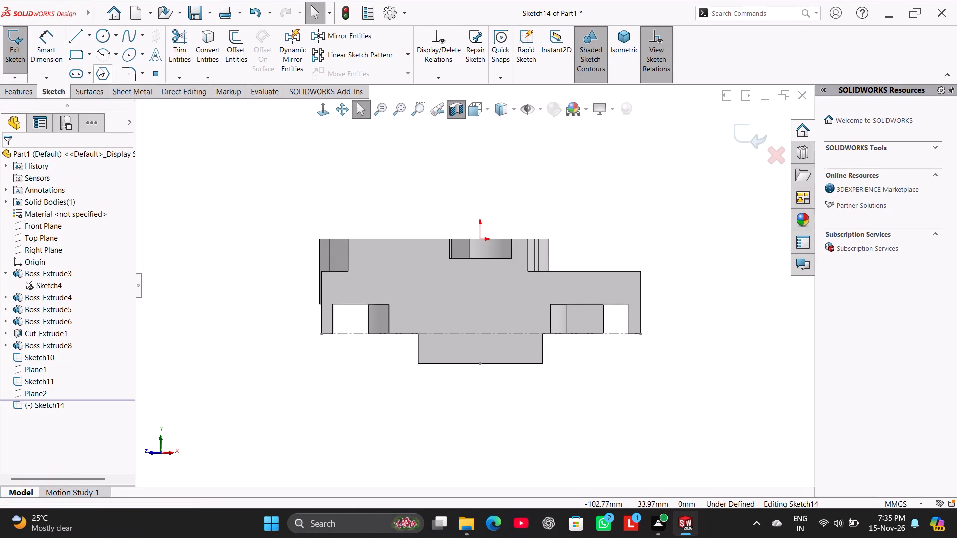
Sketch a 38 mm vertical centreline from the midpoint of the round boss's end face up to the origin.
left_click(88, 33)
left_click(102, 64)
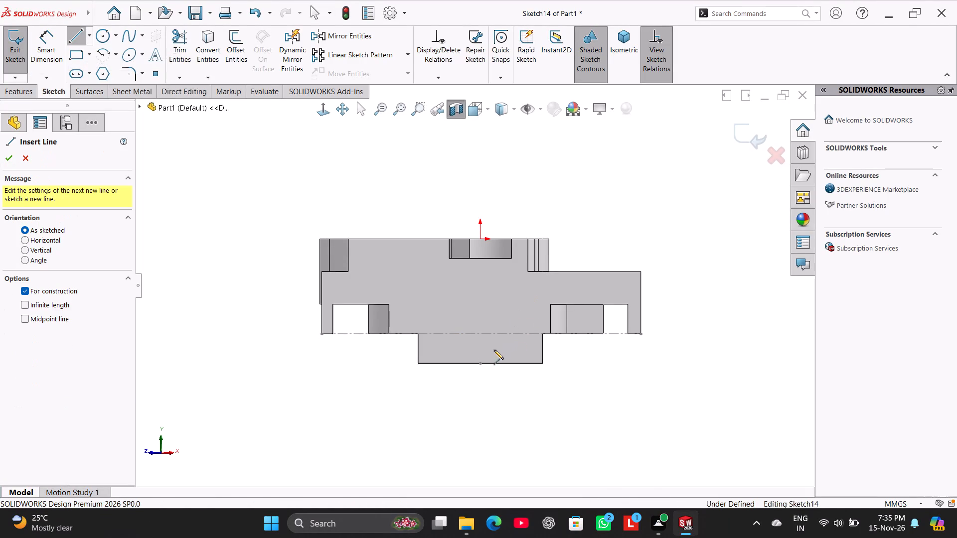
left_click(482, 362)
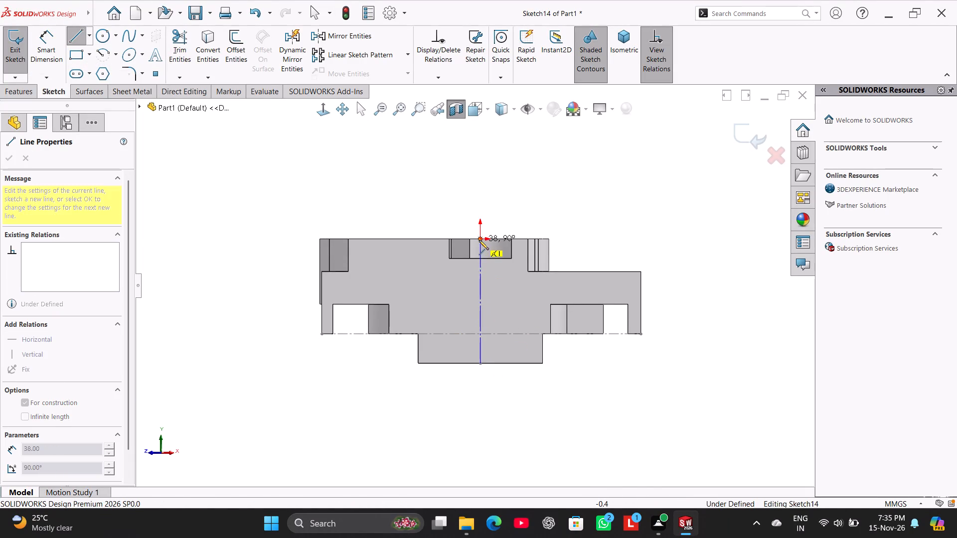
left_click(479, 240)
right_click(416, 200)
left_click(440, 205)
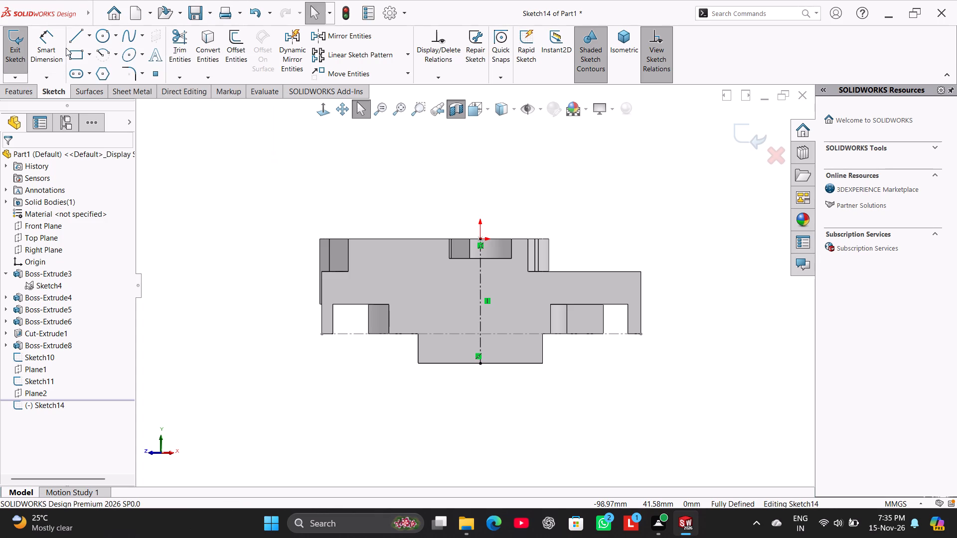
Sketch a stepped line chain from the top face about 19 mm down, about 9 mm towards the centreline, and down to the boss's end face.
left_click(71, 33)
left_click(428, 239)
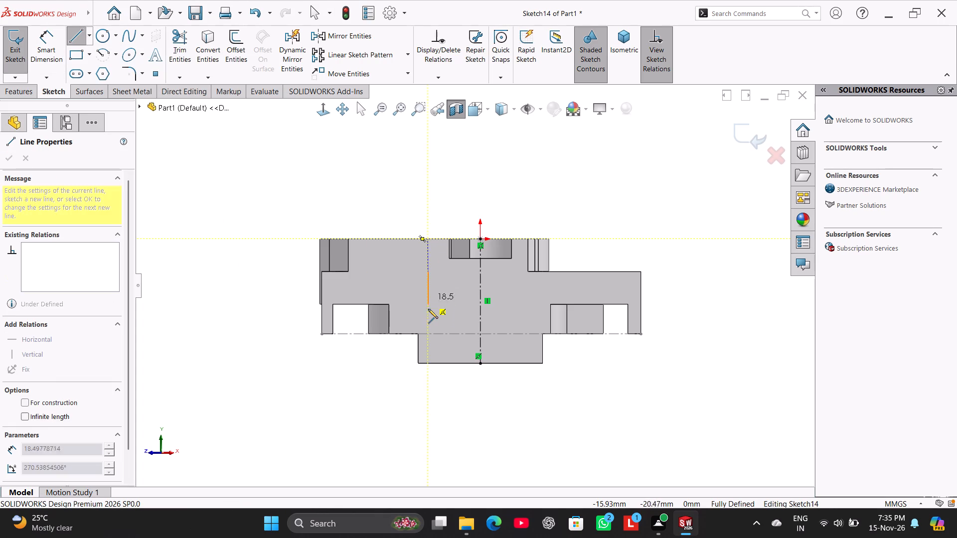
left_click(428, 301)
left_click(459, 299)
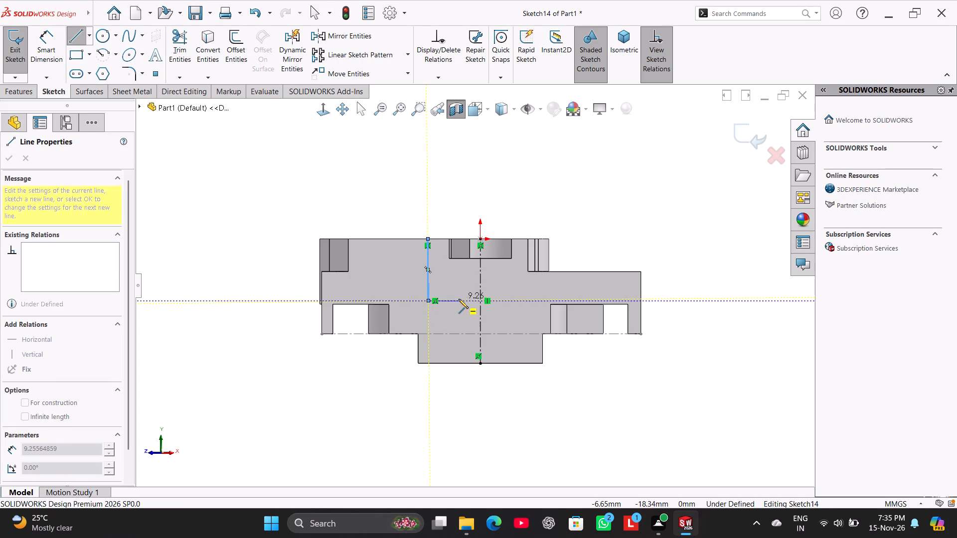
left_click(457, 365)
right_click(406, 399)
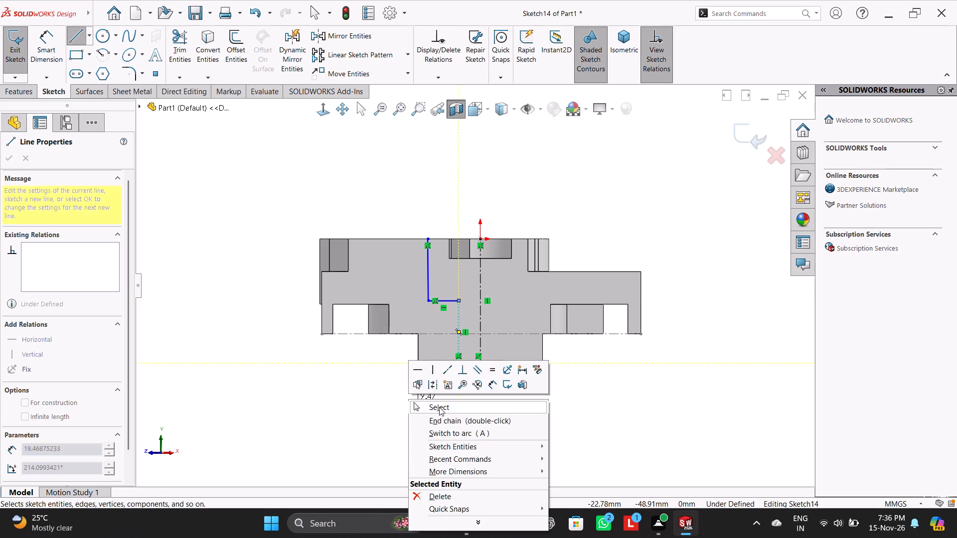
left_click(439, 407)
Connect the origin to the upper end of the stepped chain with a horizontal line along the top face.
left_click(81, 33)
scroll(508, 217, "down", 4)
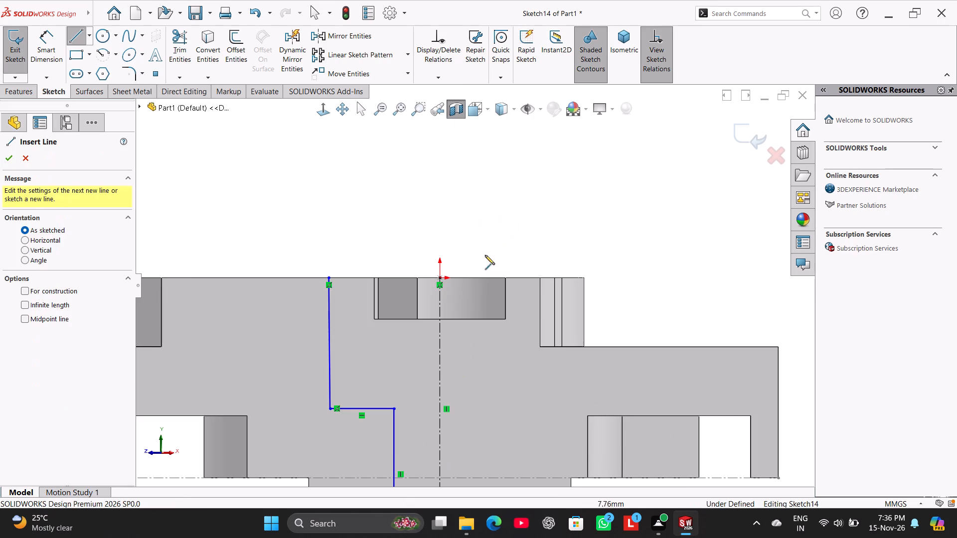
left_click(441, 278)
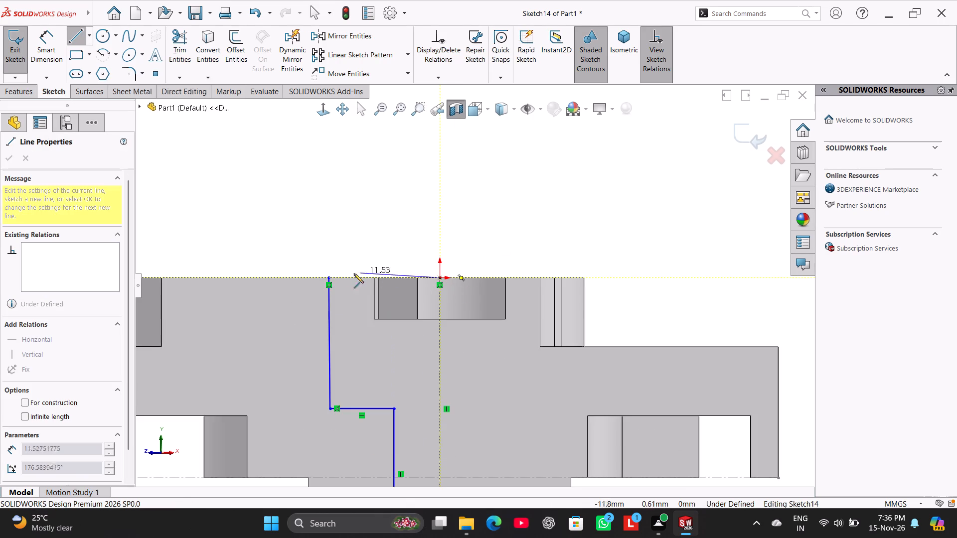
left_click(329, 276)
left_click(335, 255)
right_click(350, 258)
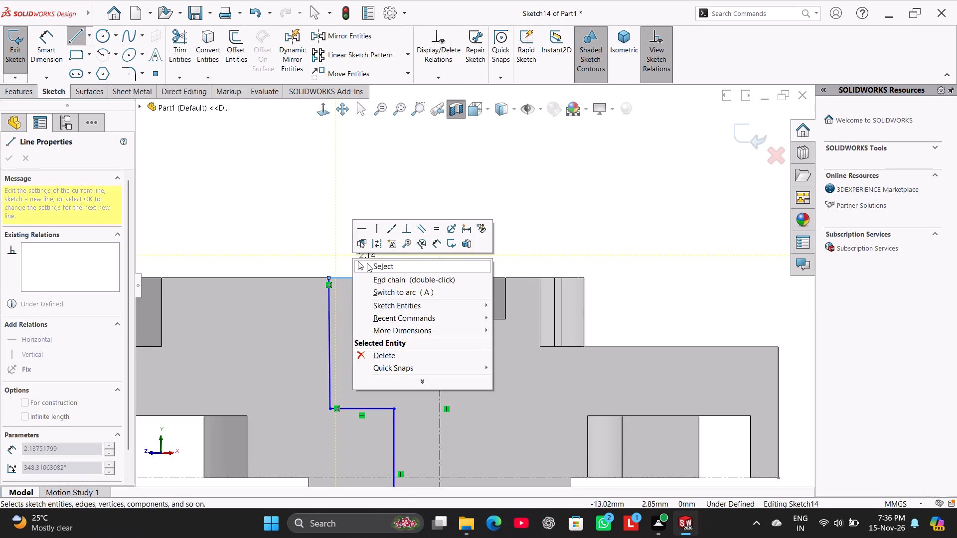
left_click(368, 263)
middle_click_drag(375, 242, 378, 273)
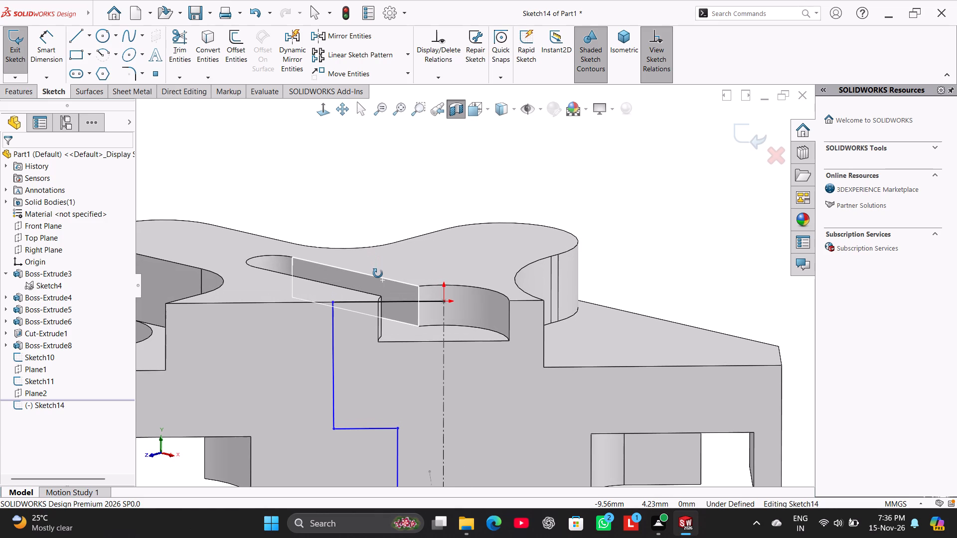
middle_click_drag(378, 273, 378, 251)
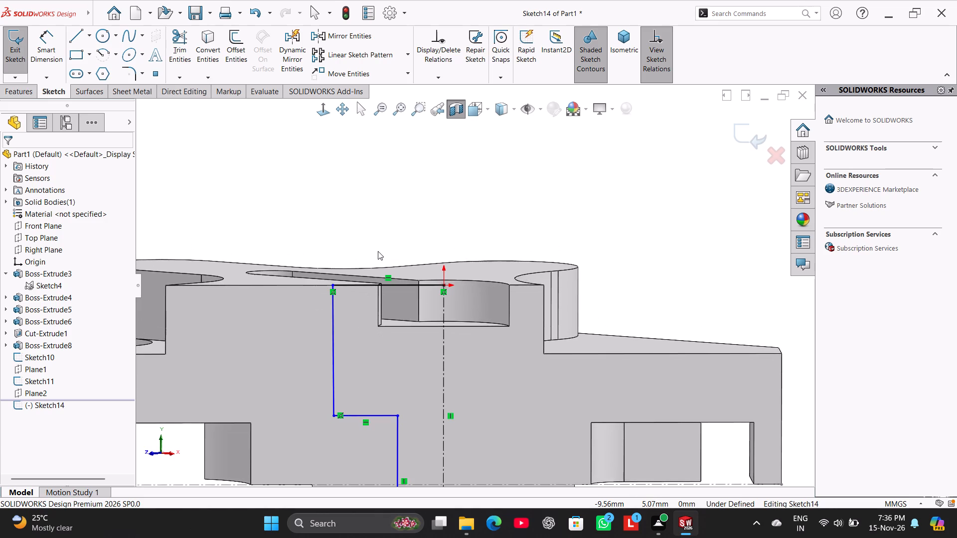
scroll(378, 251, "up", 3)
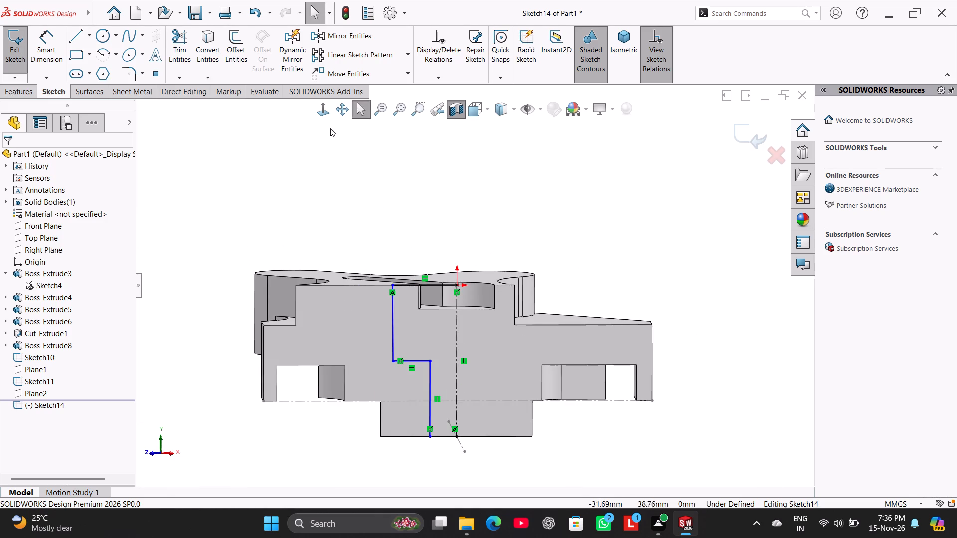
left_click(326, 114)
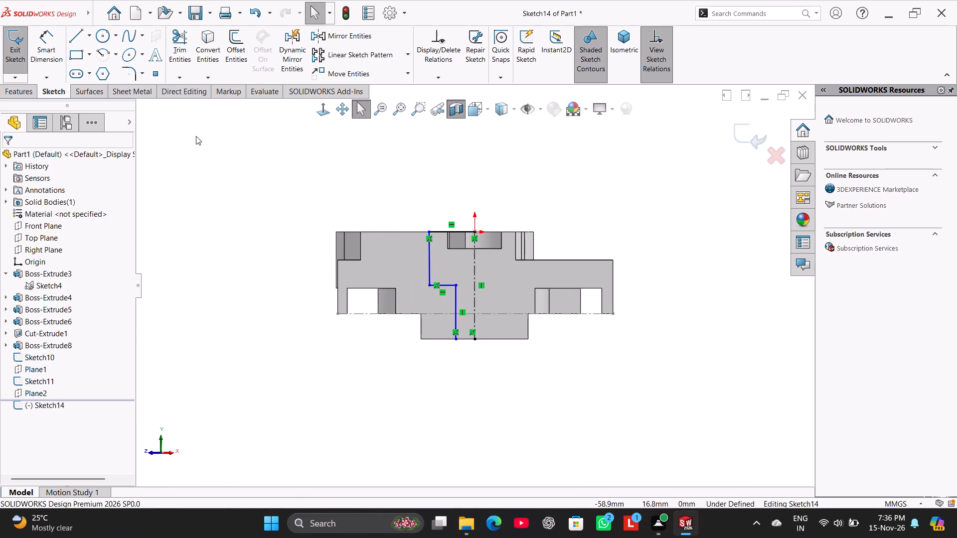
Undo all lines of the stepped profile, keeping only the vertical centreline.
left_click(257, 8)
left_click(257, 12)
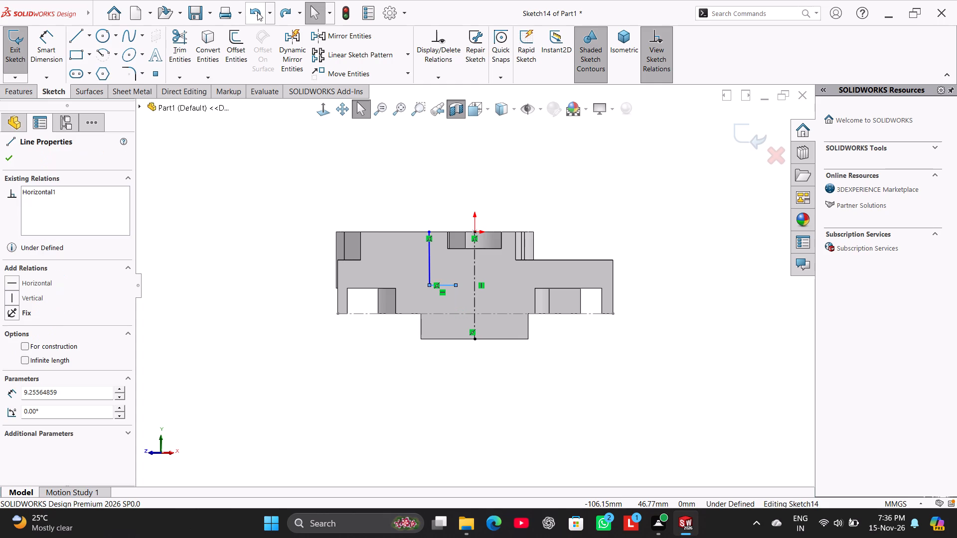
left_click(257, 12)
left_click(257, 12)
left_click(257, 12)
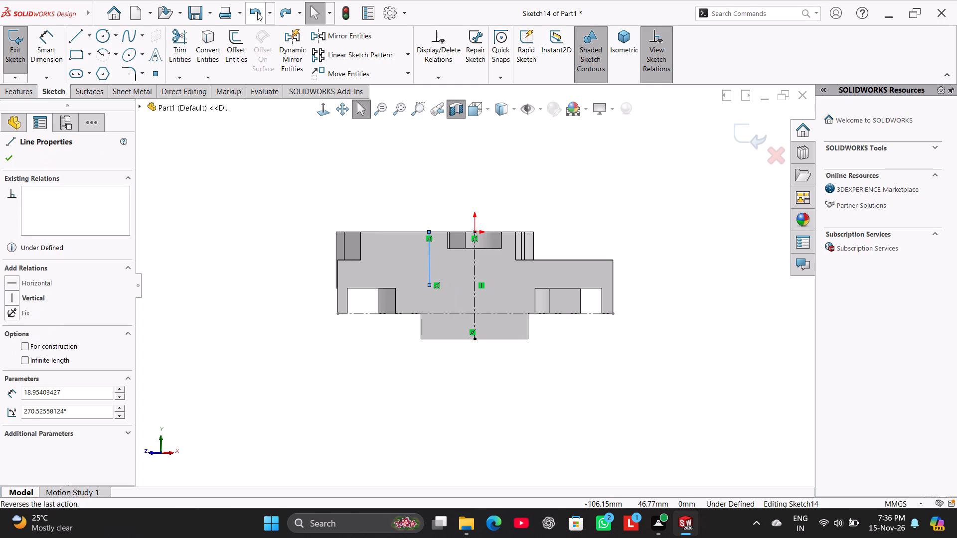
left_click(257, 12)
Sketch a stepped chain from the centreline's lower end: about 16 mm along the boss's end face, 18 mm up, inward, and 20 mm up to the top face.
left_click(79, 37)
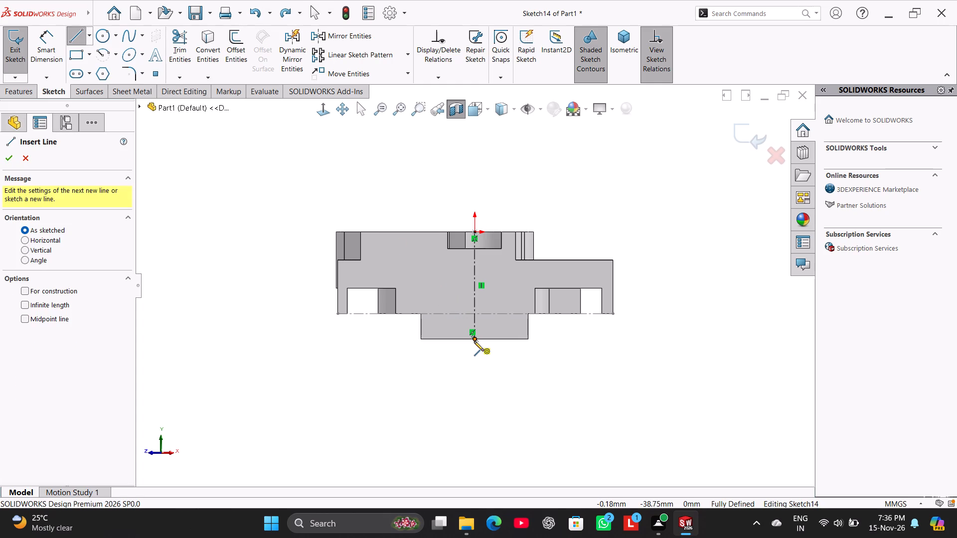
left_click(474, 341)
left_click(430, 339)
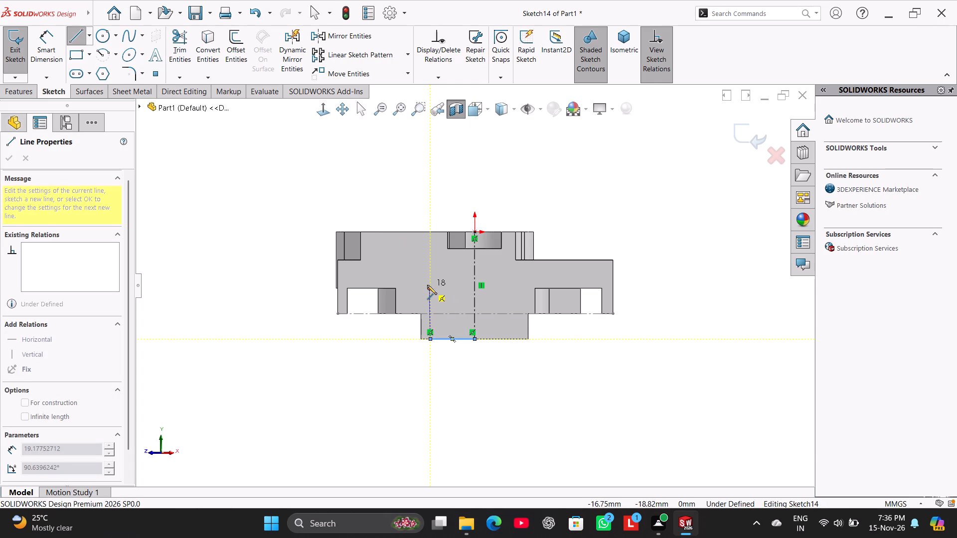
left_click(431, 285)
left_click(457, 287)
left_click(458, 233)
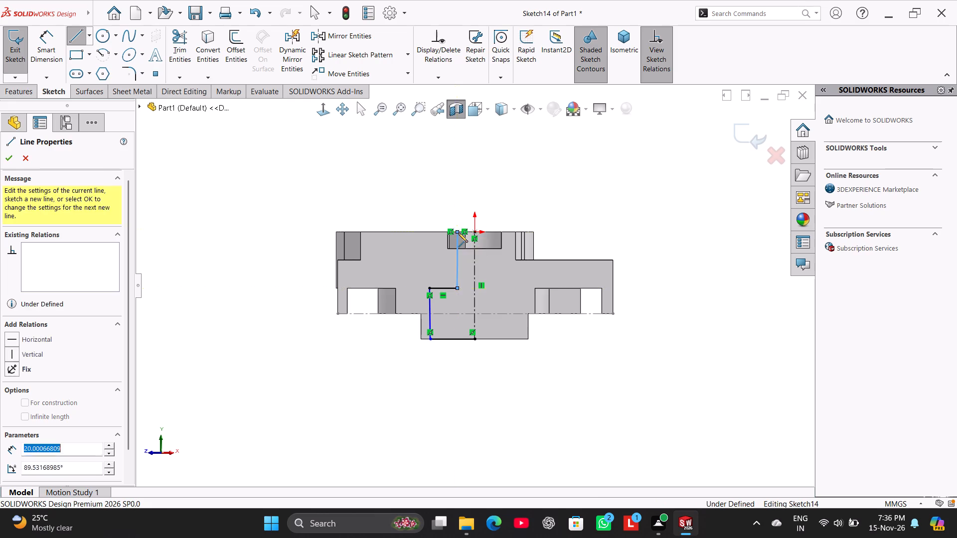
right_click(442, 195)
left_click(460, 200)
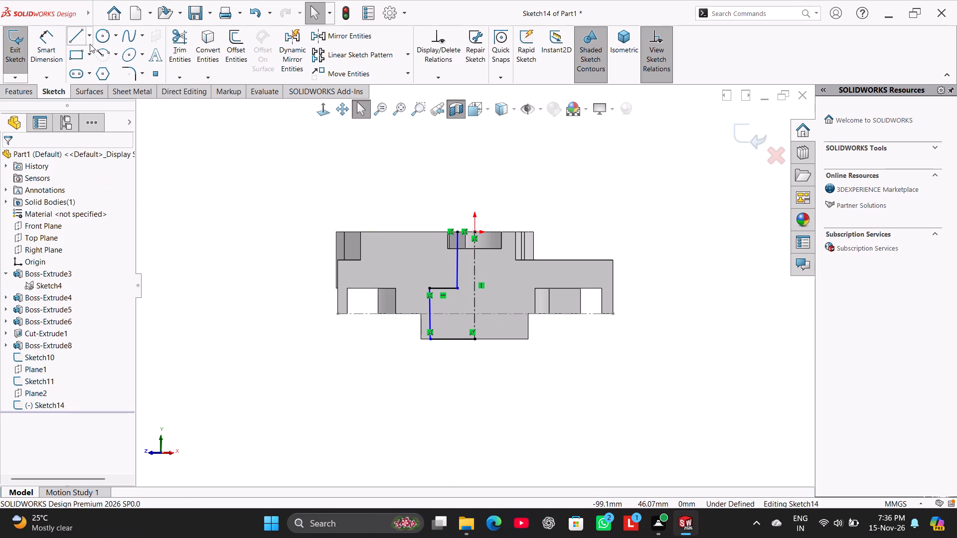
Close the stepped profile's top with a horizontal line about 6 mm long from the inner line's upper end to the origin.
left_click(83, 40)
scroll(381, 202, "down", 6)
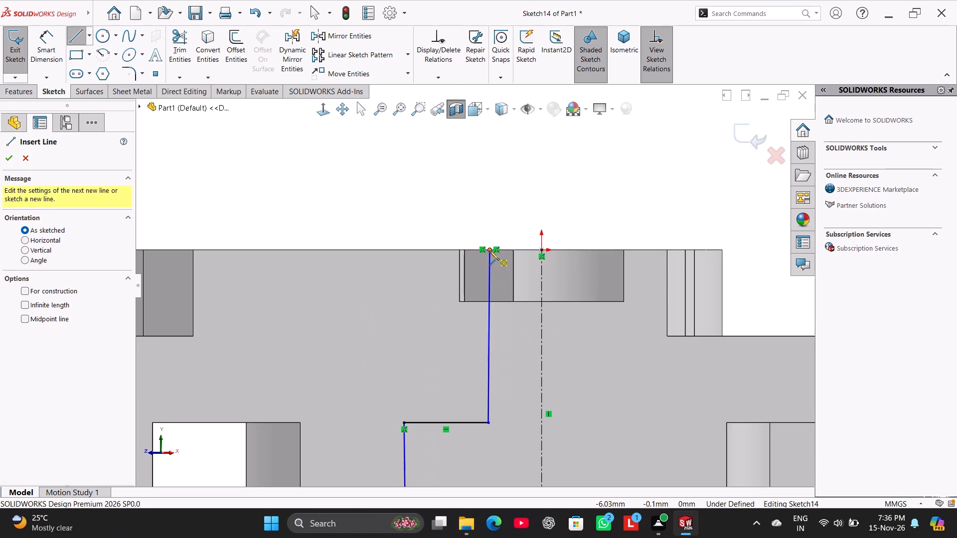
left_click(489, 251)
left_click(539, 250)
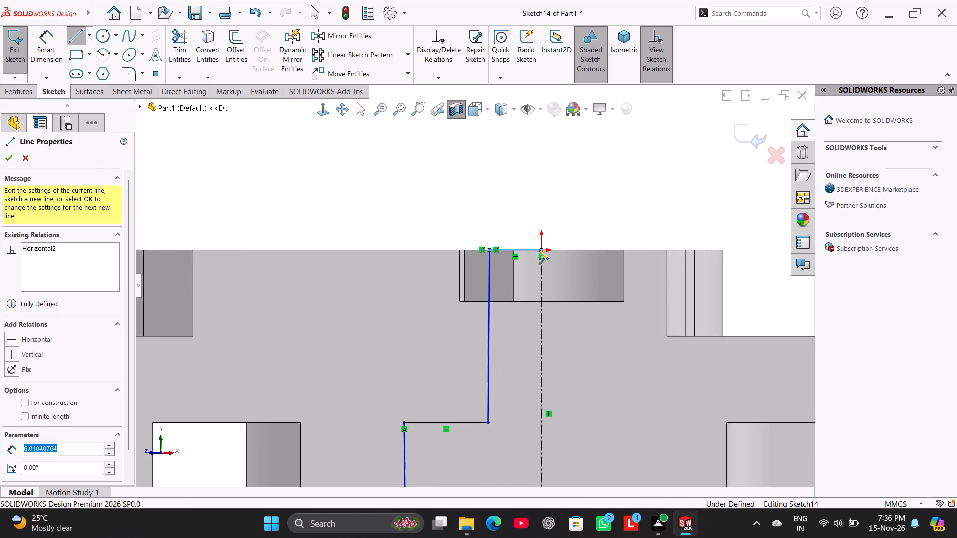
right_click(493, 219)
left_click(513, 225)
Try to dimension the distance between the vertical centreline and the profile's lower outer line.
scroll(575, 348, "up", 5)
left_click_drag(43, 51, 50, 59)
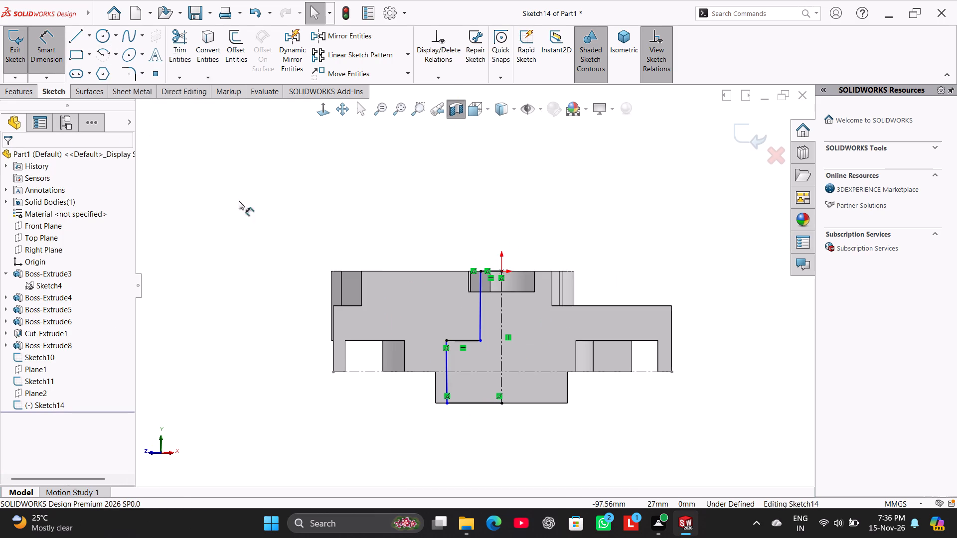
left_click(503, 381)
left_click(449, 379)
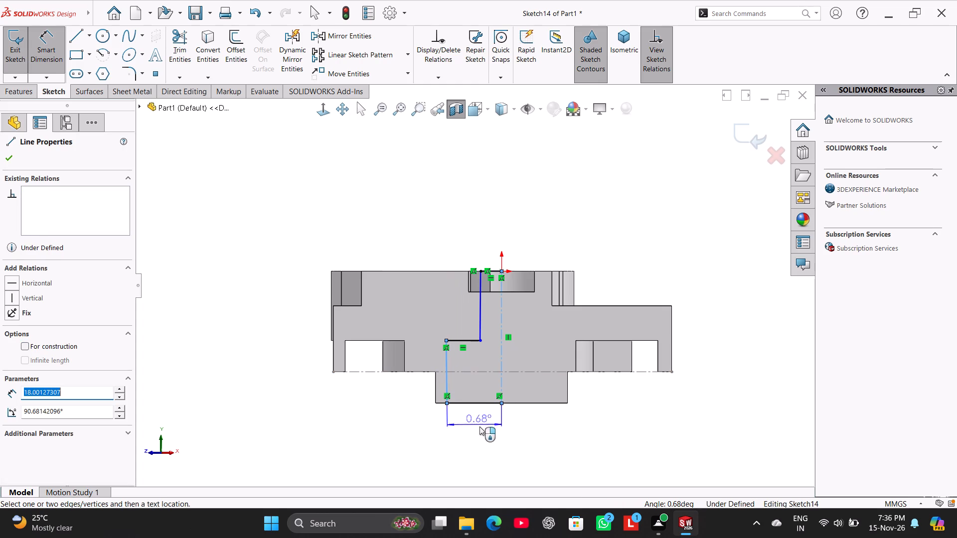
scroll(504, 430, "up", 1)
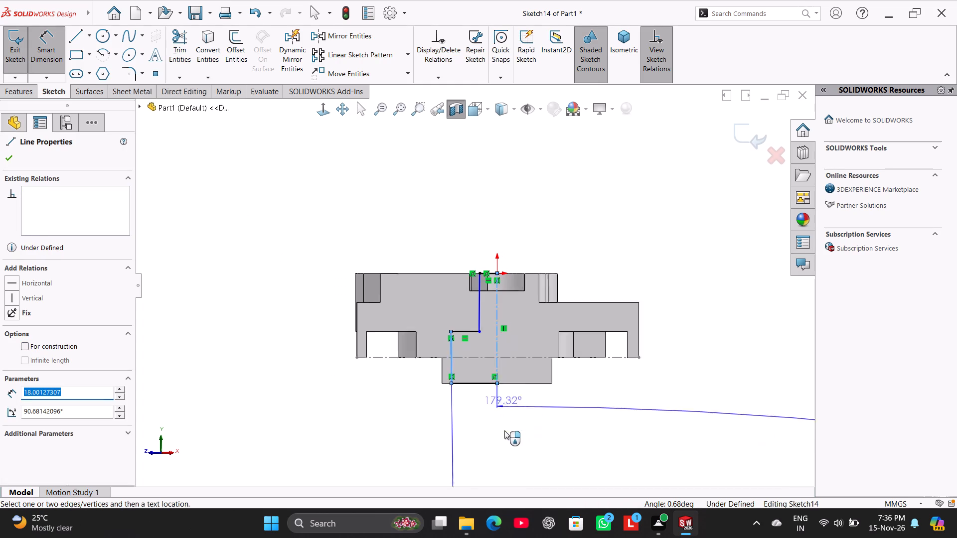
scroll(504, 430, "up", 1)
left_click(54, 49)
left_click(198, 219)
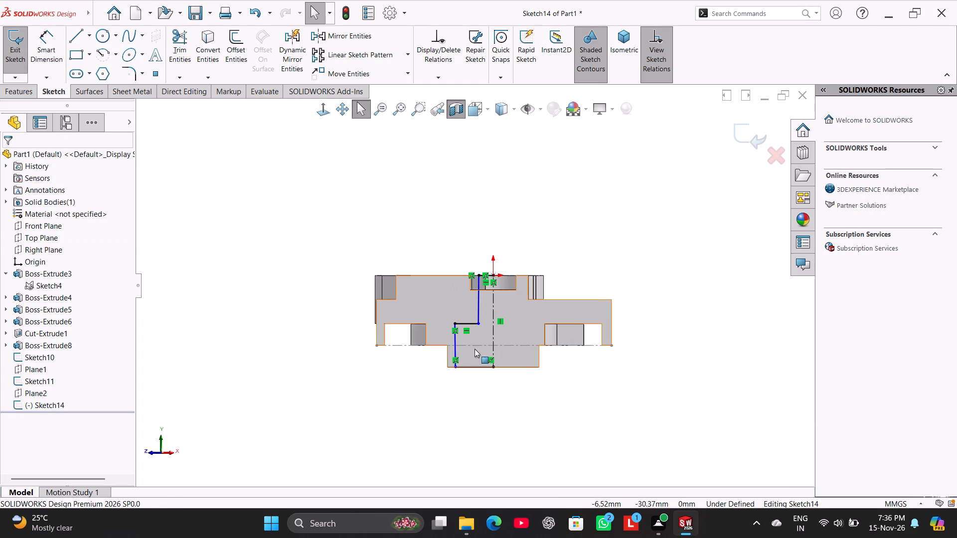
Add a vertical relation to the profile's lower outer line.
right_click(456, 342)
left_click(483, 277)
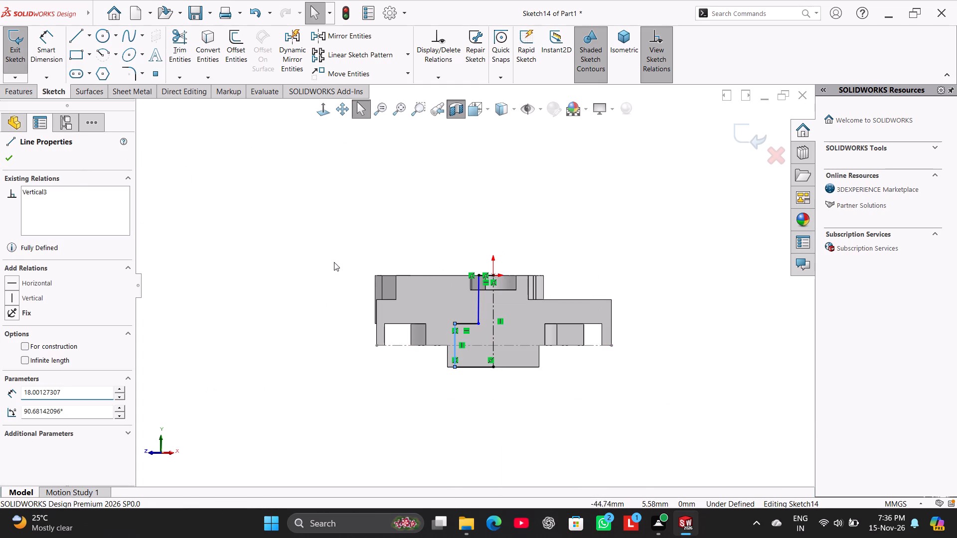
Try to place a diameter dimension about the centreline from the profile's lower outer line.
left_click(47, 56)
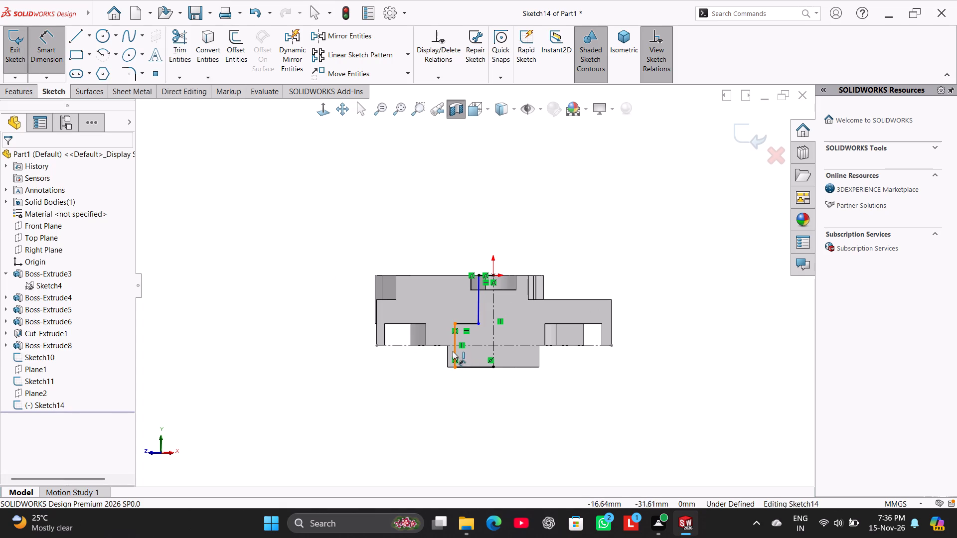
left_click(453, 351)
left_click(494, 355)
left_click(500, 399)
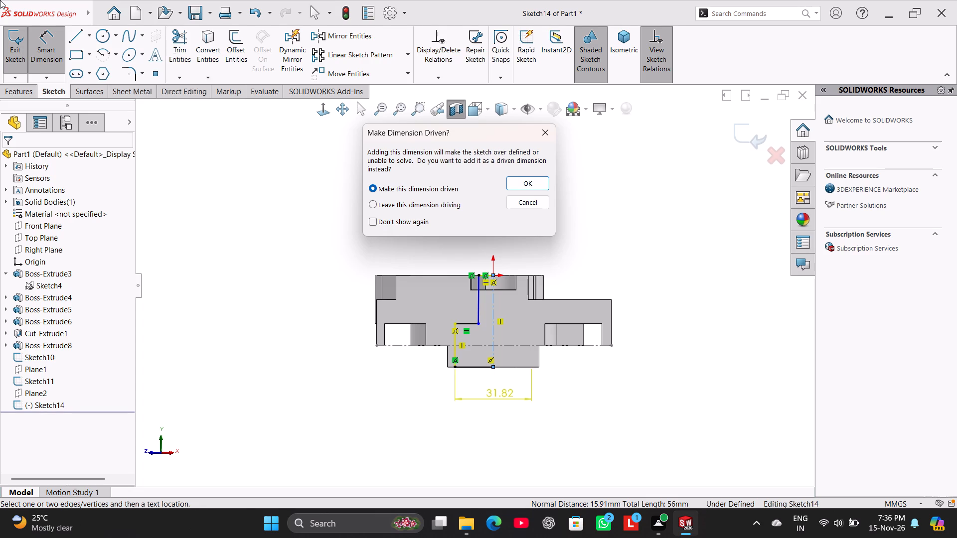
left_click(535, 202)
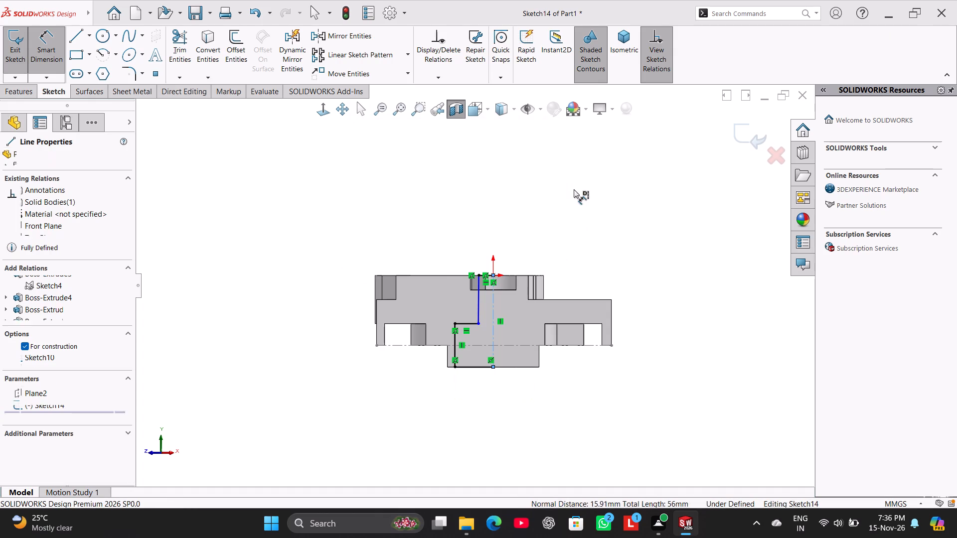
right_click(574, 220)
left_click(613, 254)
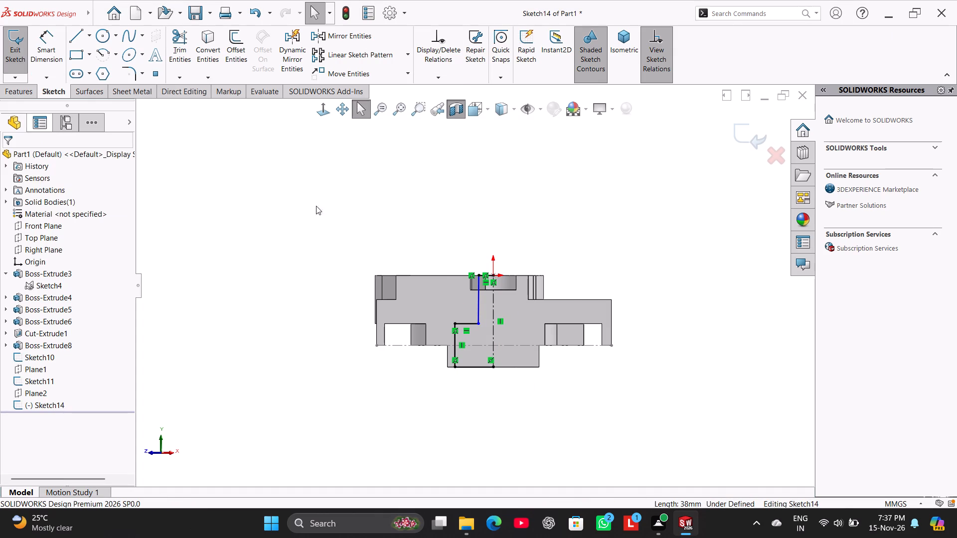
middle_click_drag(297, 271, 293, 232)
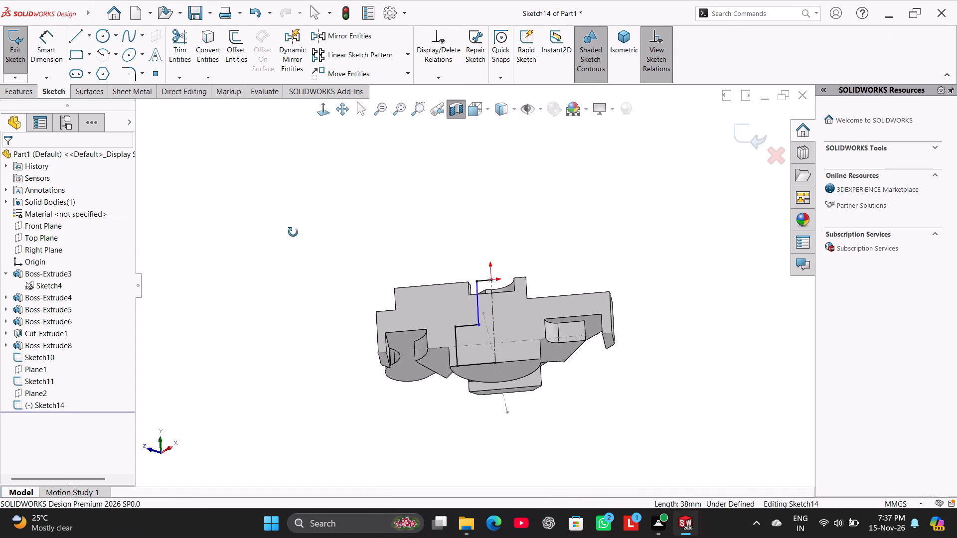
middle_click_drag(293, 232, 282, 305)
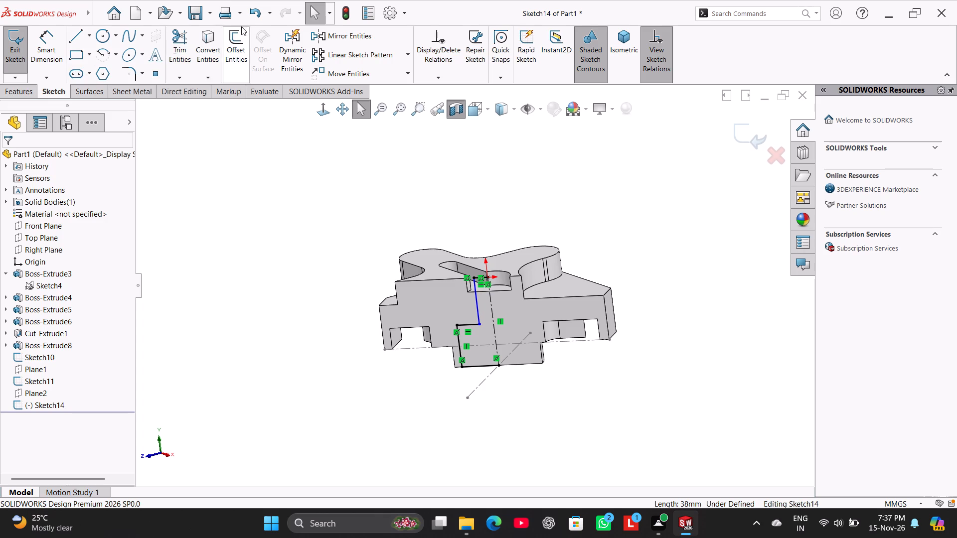
Undo all the sketch work on Plane2, including the stepped profile lines and the vertical centreline.
left_click(256, 15)
left_click(256, 15)
left_click(256, 15)
left_click(258, 15)
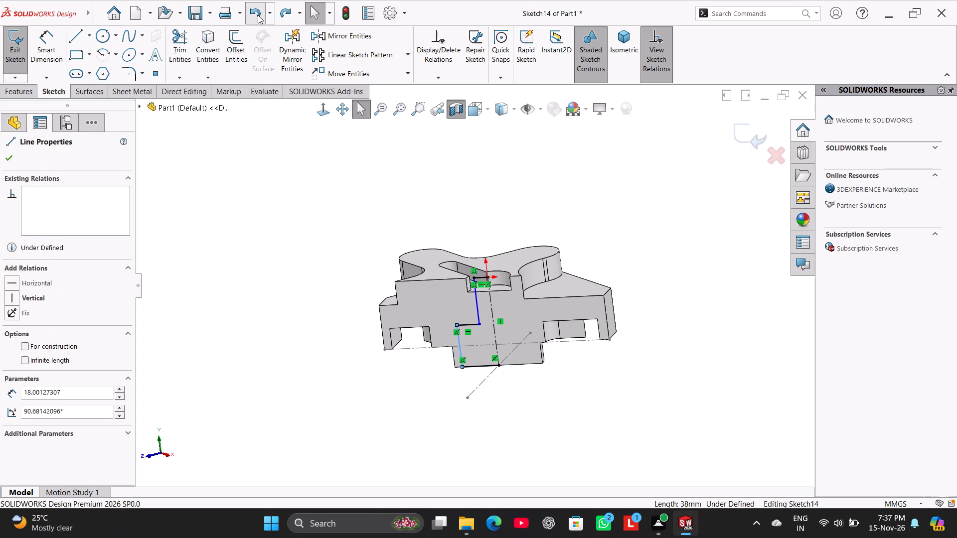
left_click(258, 15)
left_click(258, 15)
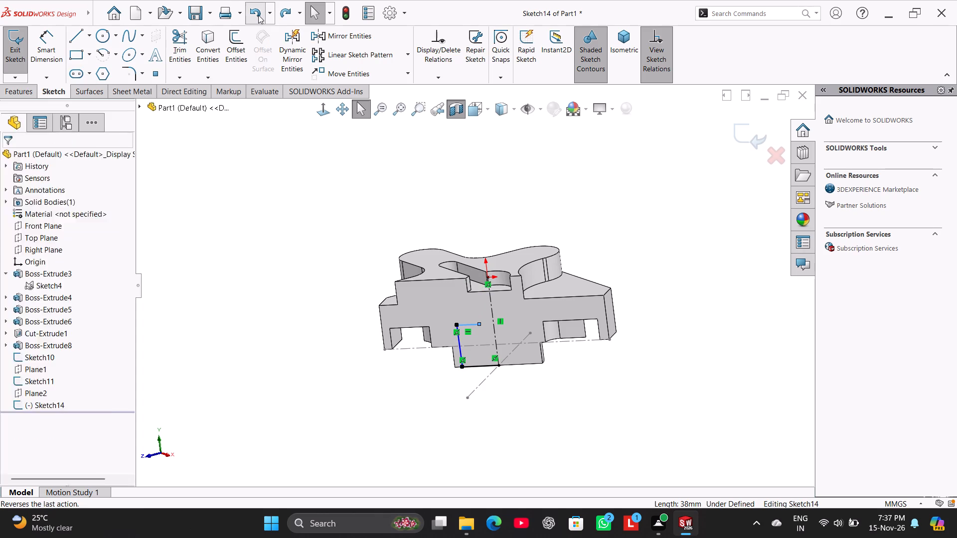
left_click(258, 15)
left_click(258, 15)
left_click(258, 15)
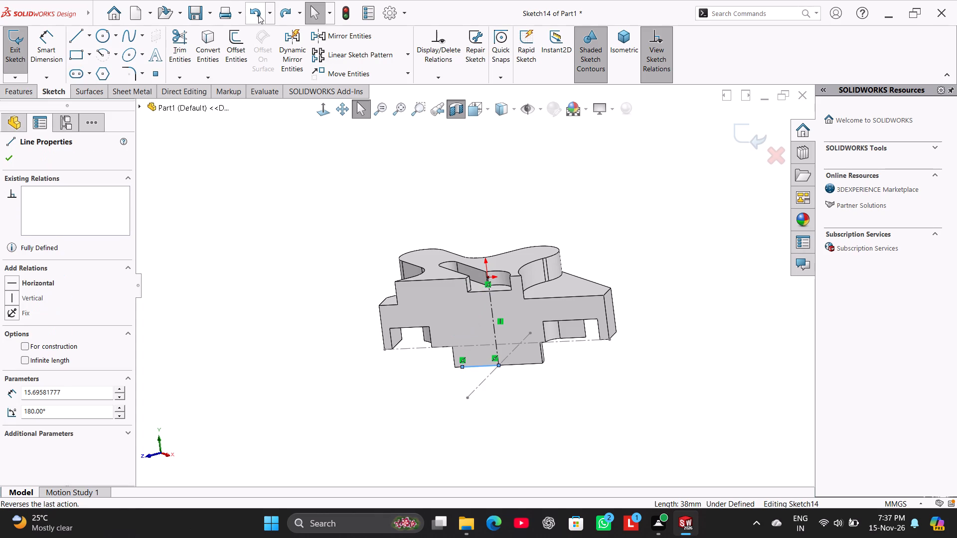
left_click(258, 15)
left_click(258, 15)
left_click(258, 15)
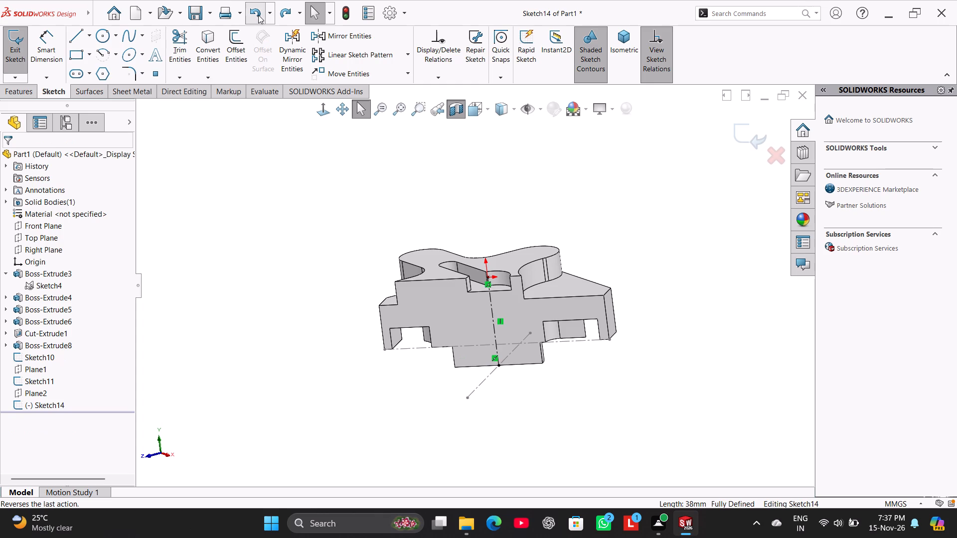
Turn off the section view and exit the emptied sketch on Plane2.
left_click(327, 103)
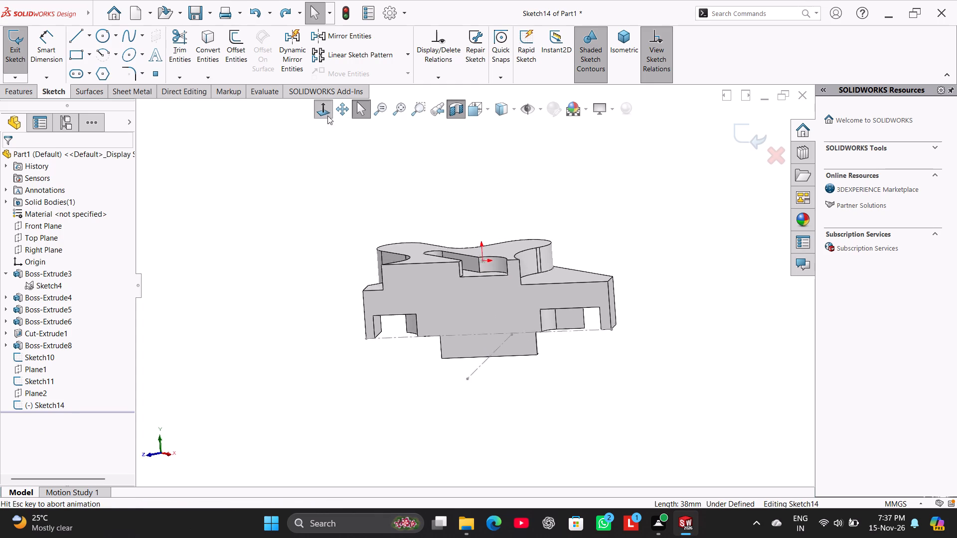
left_click(245, 222)
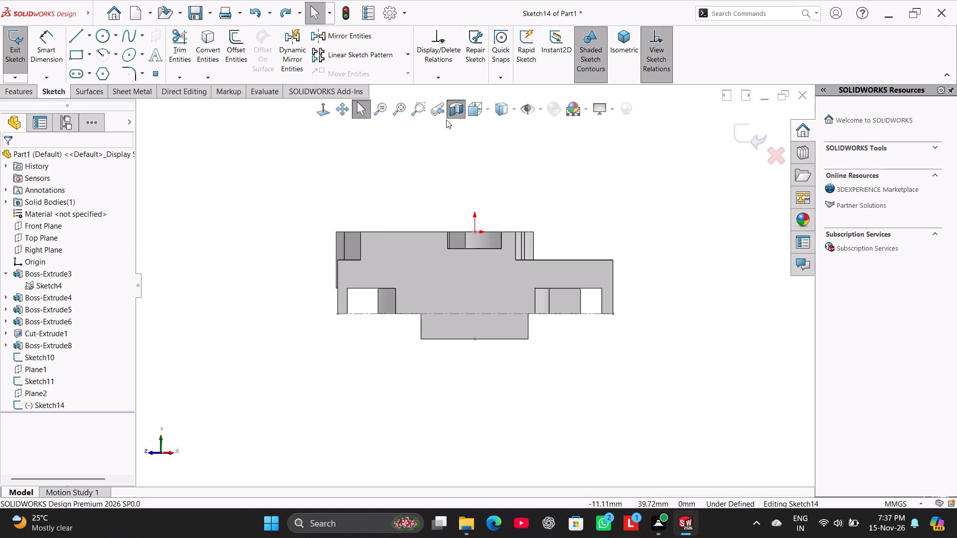
left_click(457, 110)
right_click_drag(292, 292, 418, 197)
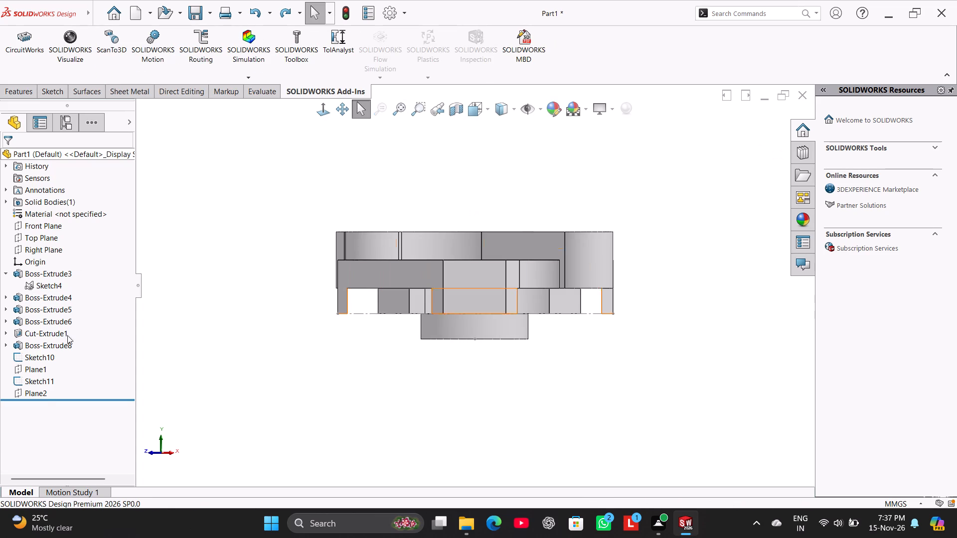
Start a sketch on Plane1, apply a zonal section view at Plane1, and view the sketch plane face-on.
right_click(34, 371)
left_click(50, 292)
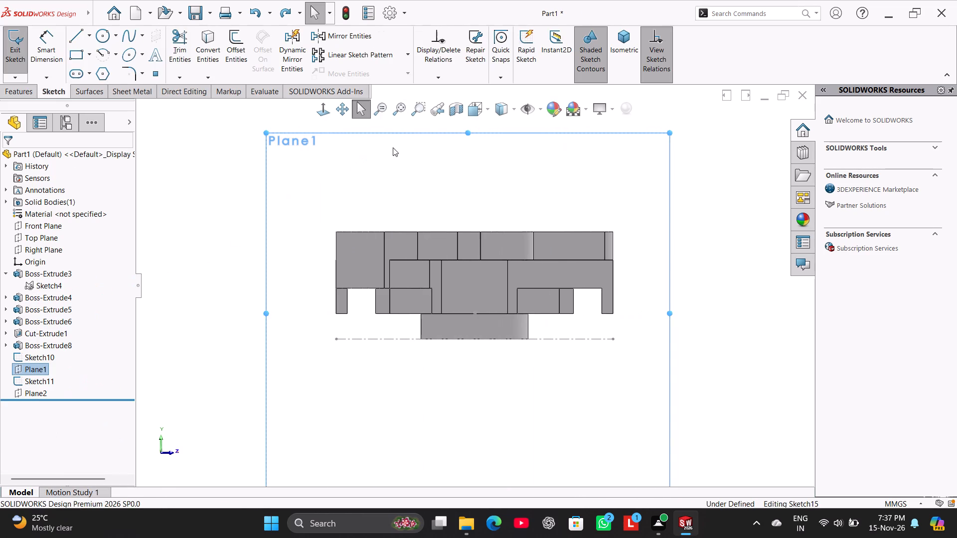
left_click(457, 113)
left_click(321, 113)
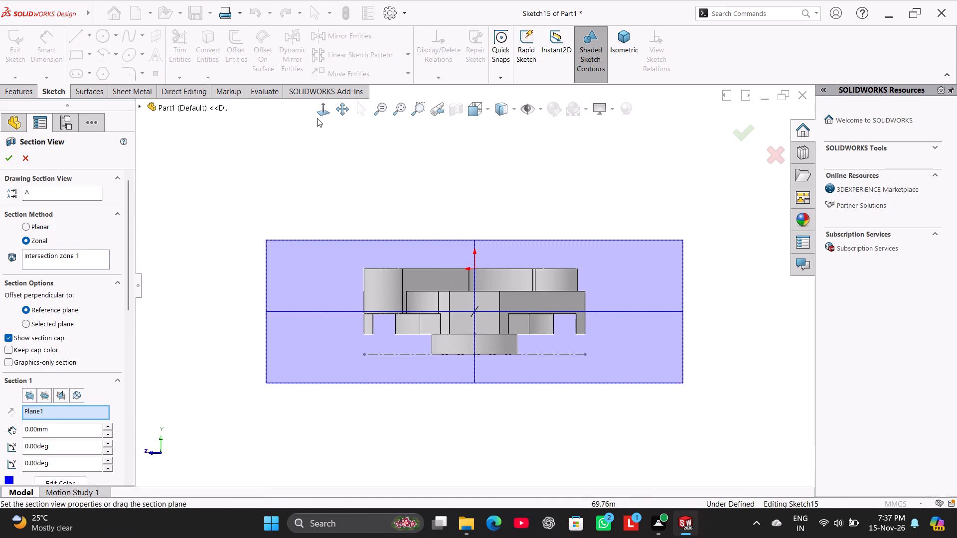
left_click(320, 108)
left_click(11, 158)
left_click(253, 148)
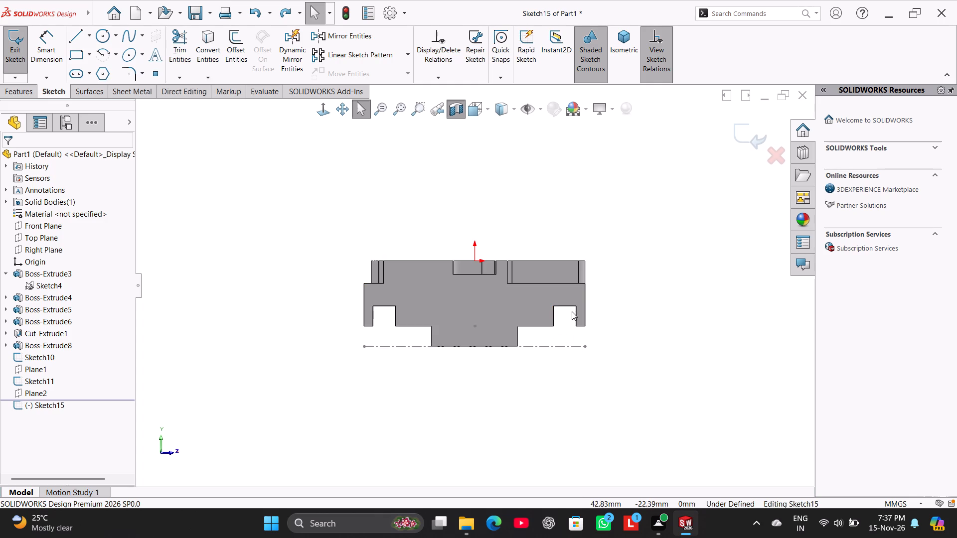
Check the vertical distance between the underside step edge and the notch's top edge with Smart Dimension, without placing a dimension.
left_click_drag(38, 51, 55, 59)
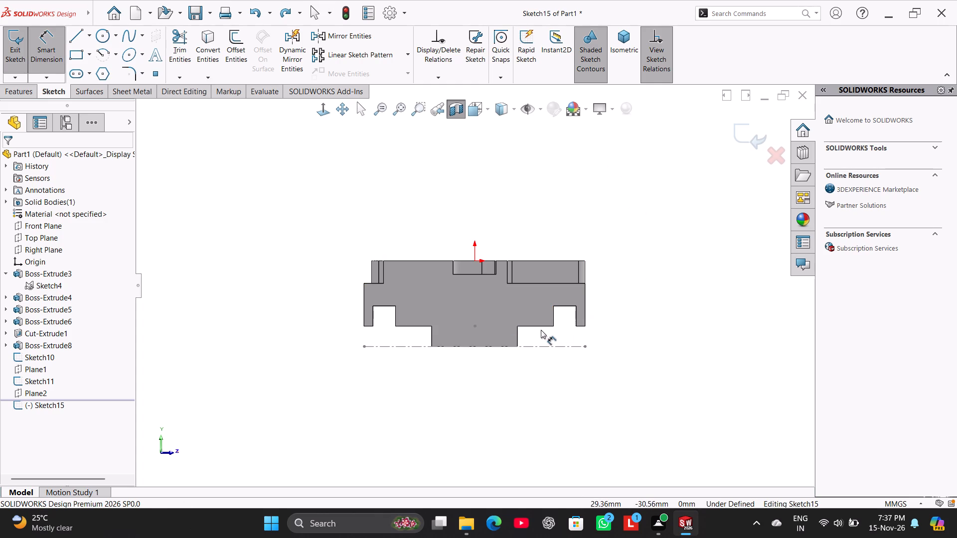
left_click(539, 327)
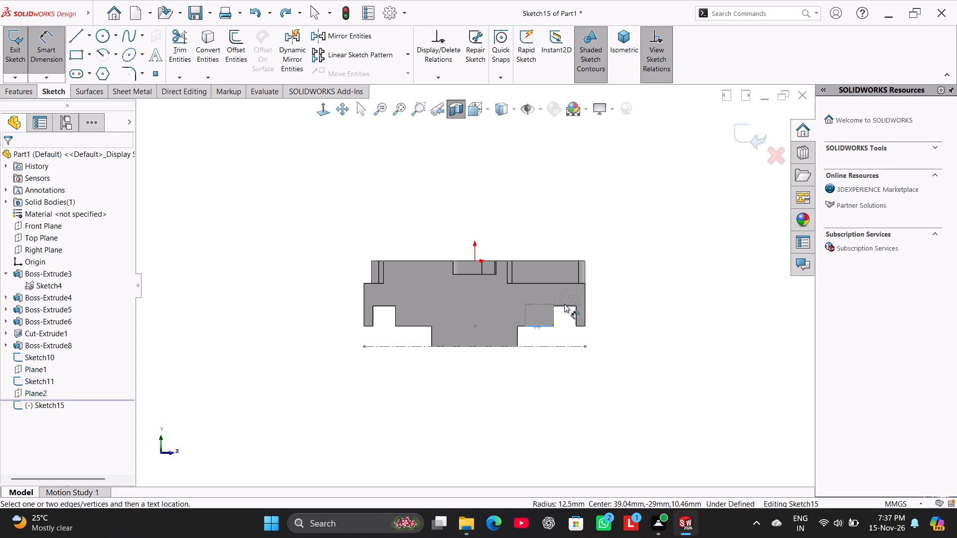
left_click(565, 307)
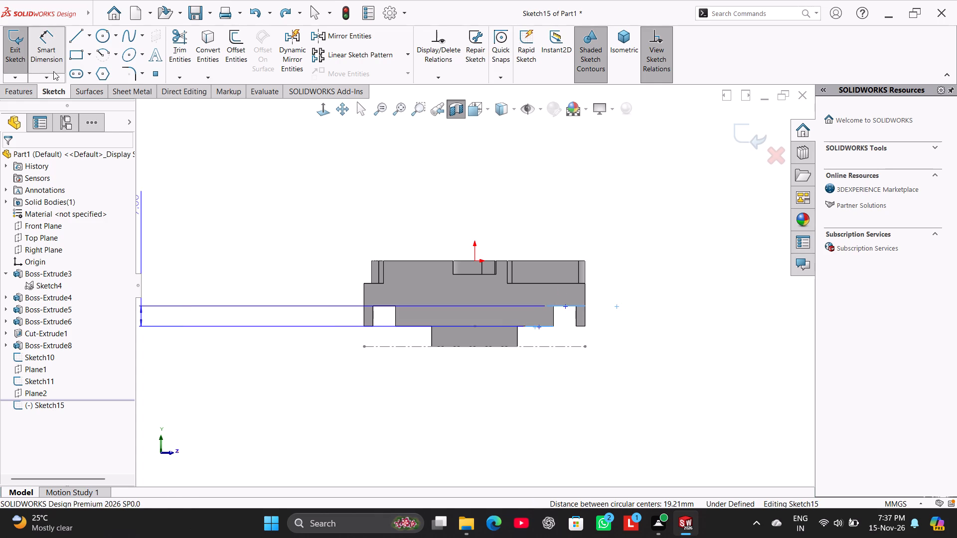
left_click(49, 59)
left_click(216, 183)
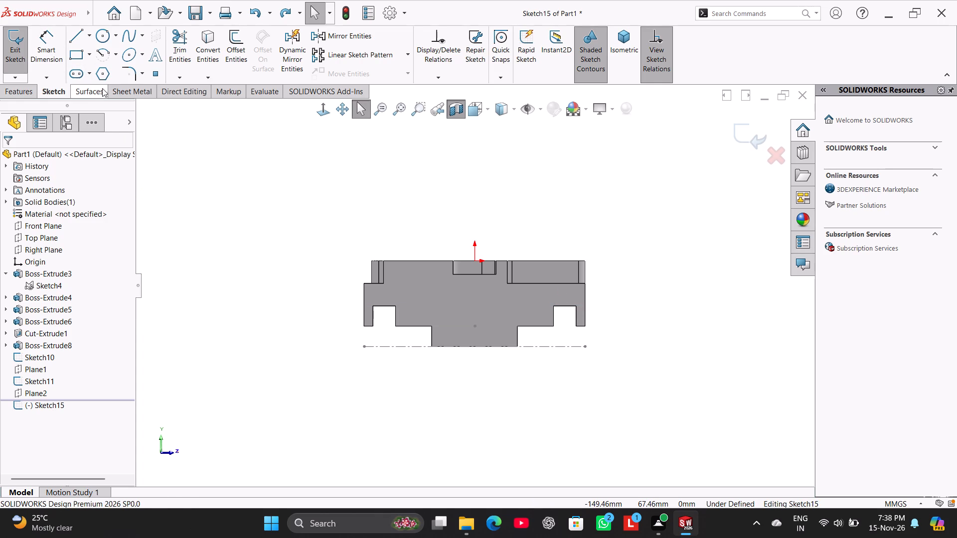
Check the underside step edge against the outer leg's bottom edge with Smart Dimension, without placing a dimension.
left_click(45, 38)
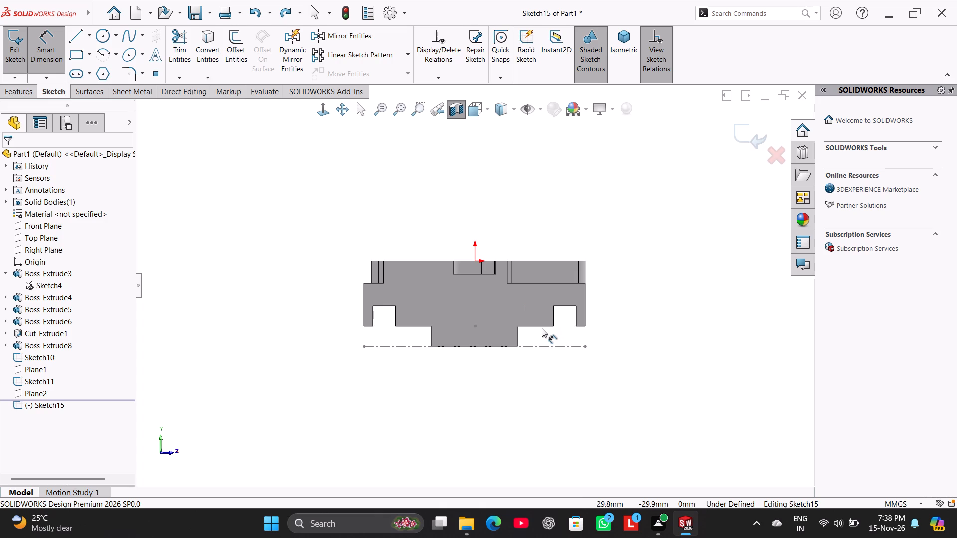
left_click(537, 326)
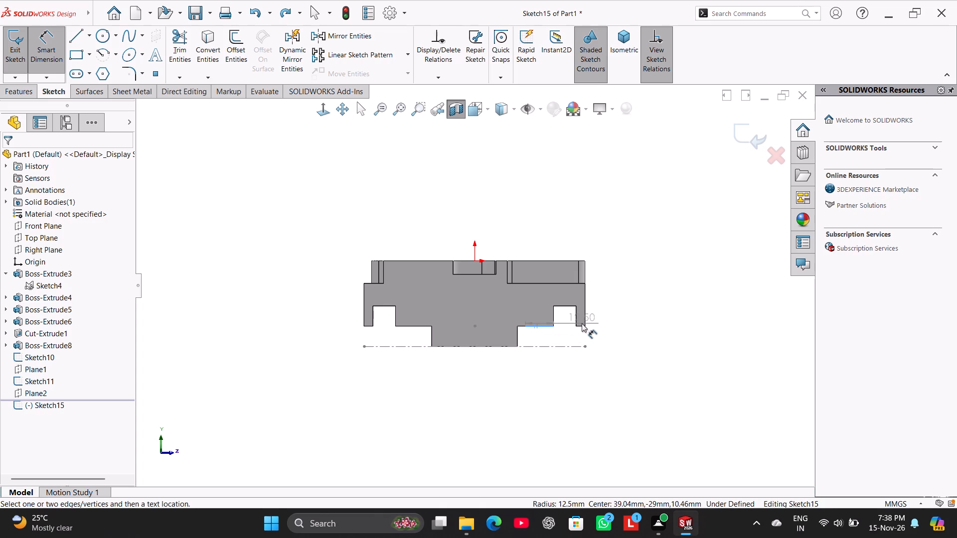
left_click(579, 326)
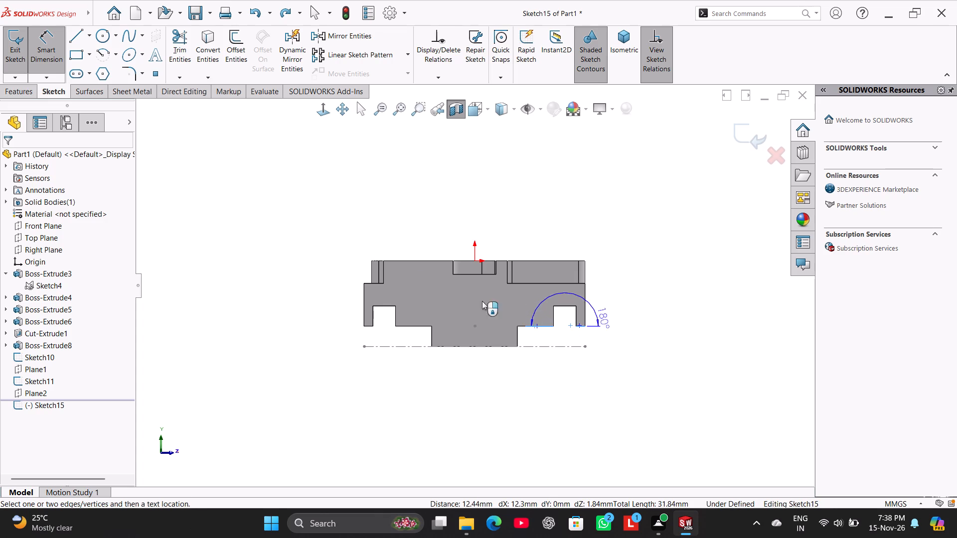
left_click(49, 57)
left_click(205, 146)
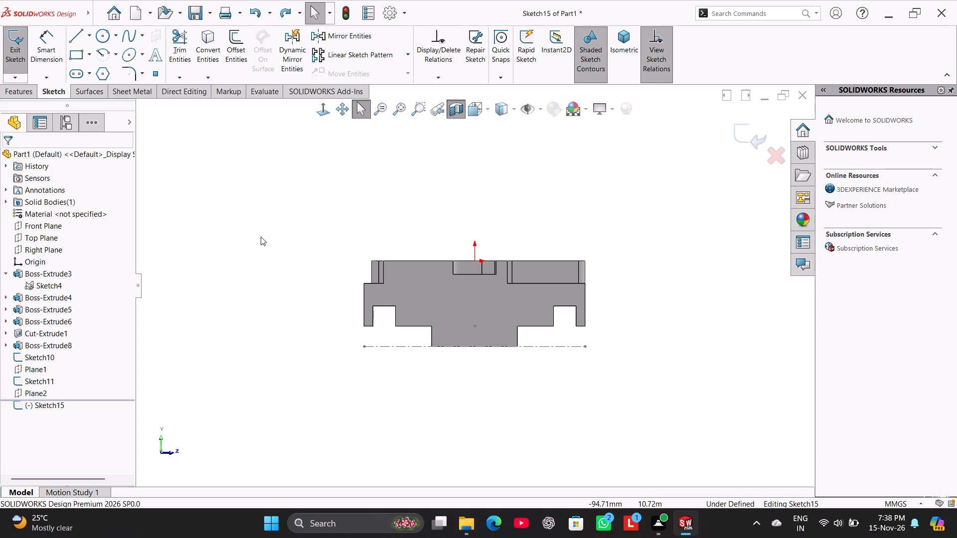
Examine the sectioned part from above, face-on and below, looking at the central boss, notches and slot.
middle_click_drag(261, 237, 265, 290)
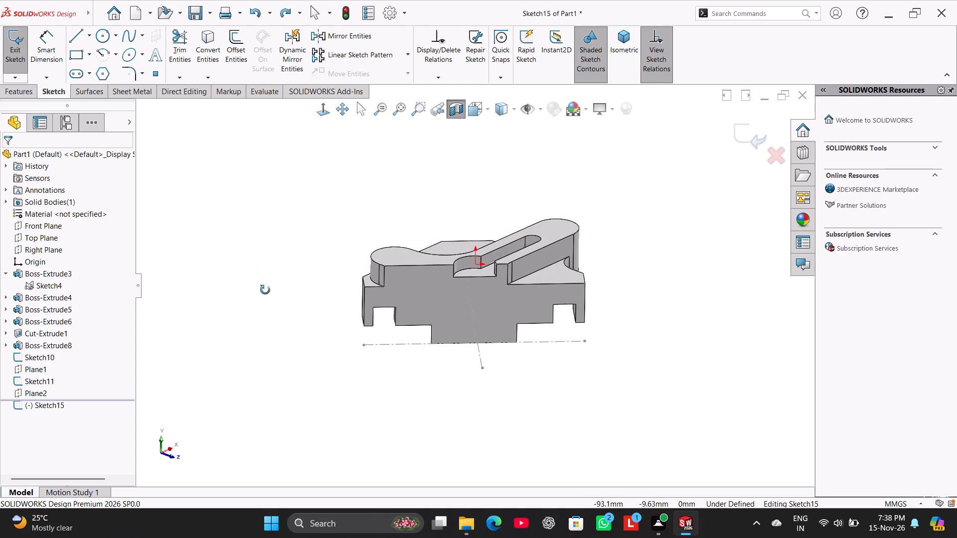
middle_click_drag(265, 290, 266, 306)
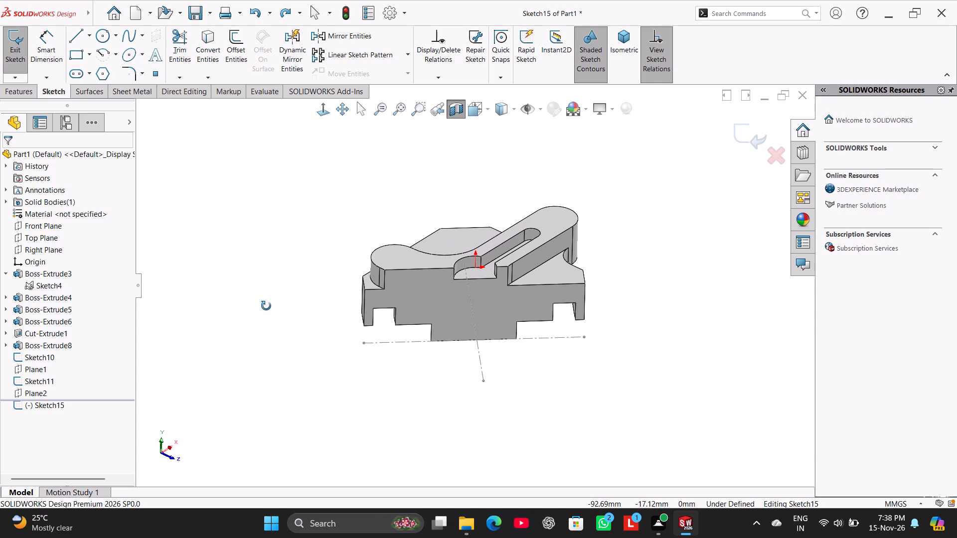
middle_click_drag(266, 306, 267, 301)
middle_click_drag(267, 301, 284, 210)
left_click(321, 113)
left_click(248, 241)
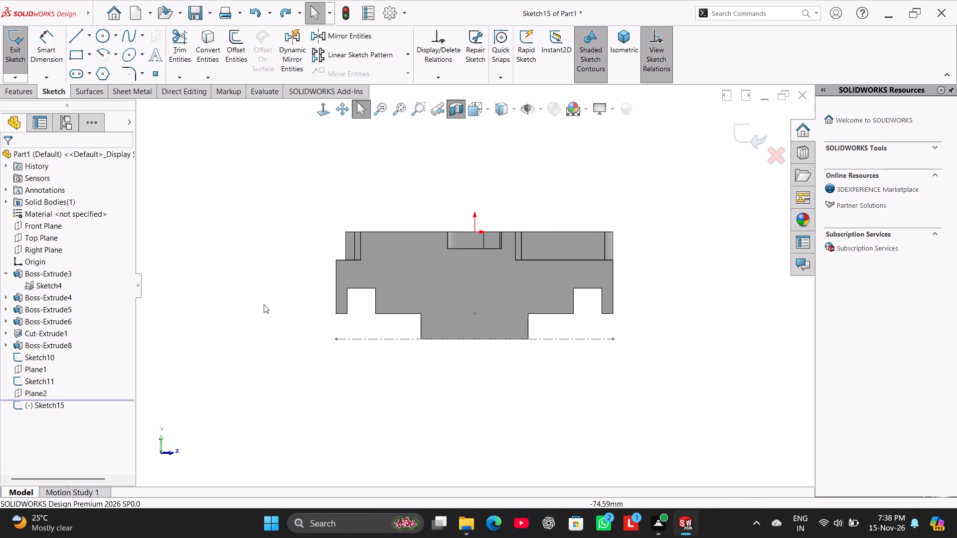
middle_click_drag(302, 369, 283, 283)
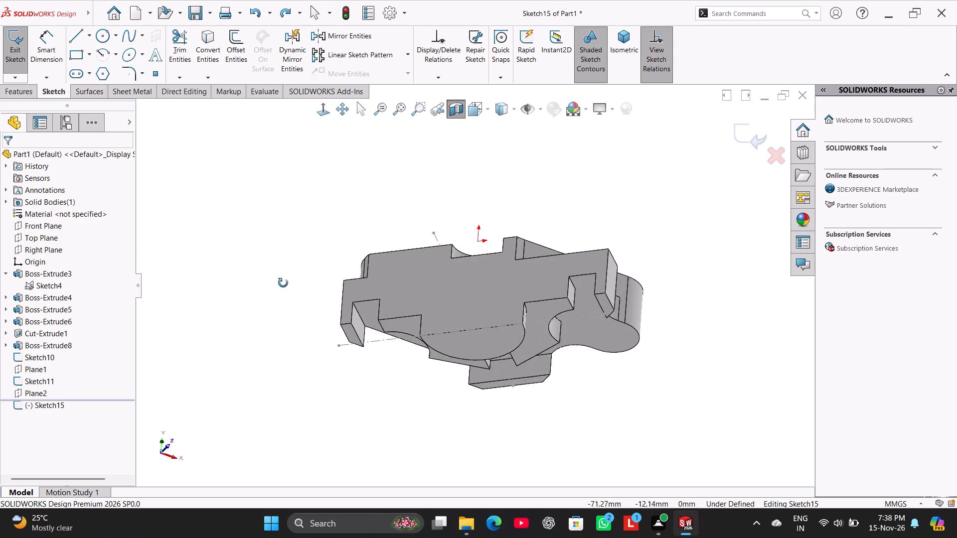
middle_click_drag(283, 283, 292, 175)
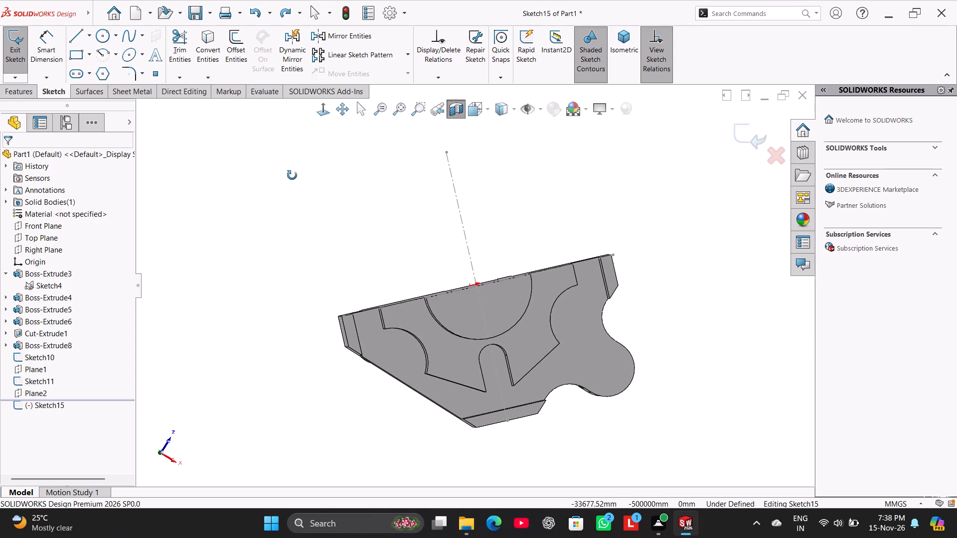
middle_click_drag(292, 175, 290, 236)
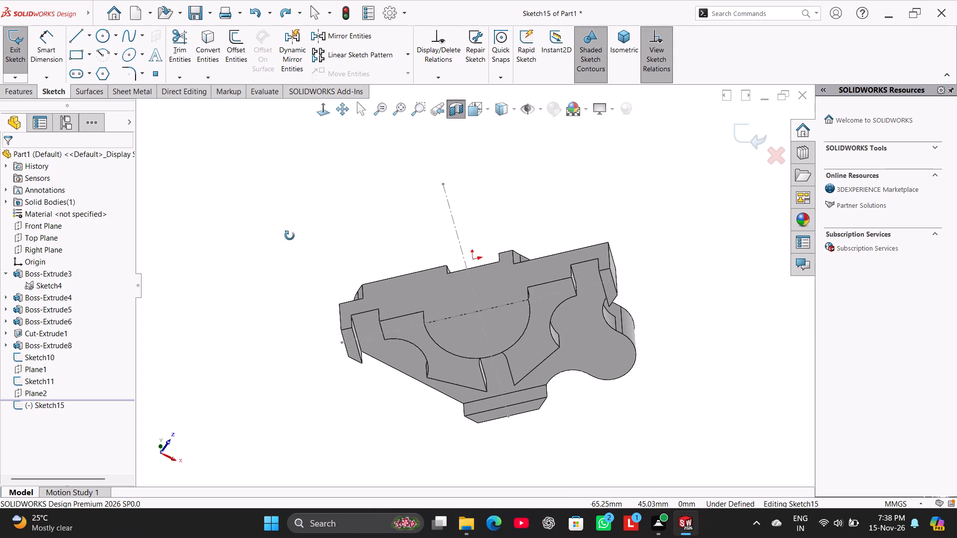
middle_click_drag(290, 236, 299, 216)
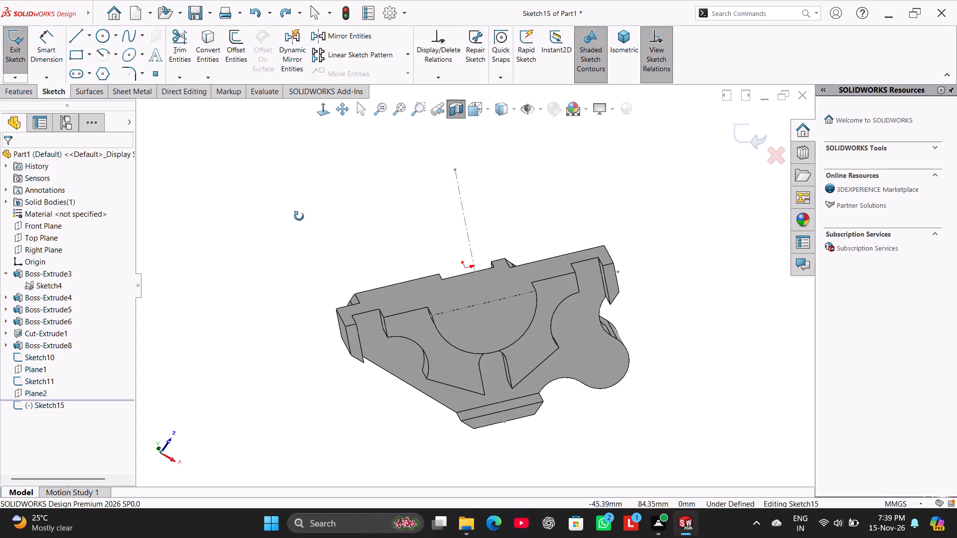
middle_click_drag(299, 216, 310, 392)
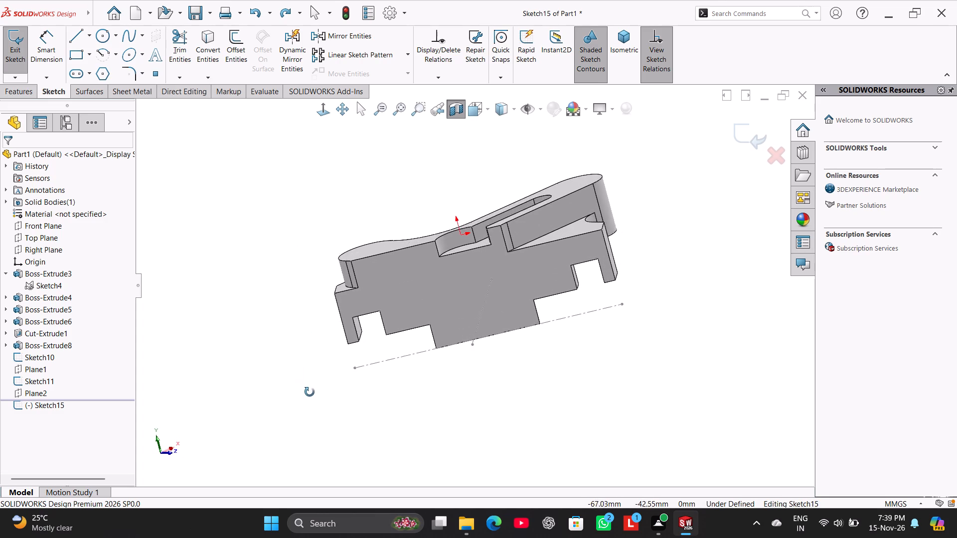
middle_click_drag(310, 392, 314, 378)
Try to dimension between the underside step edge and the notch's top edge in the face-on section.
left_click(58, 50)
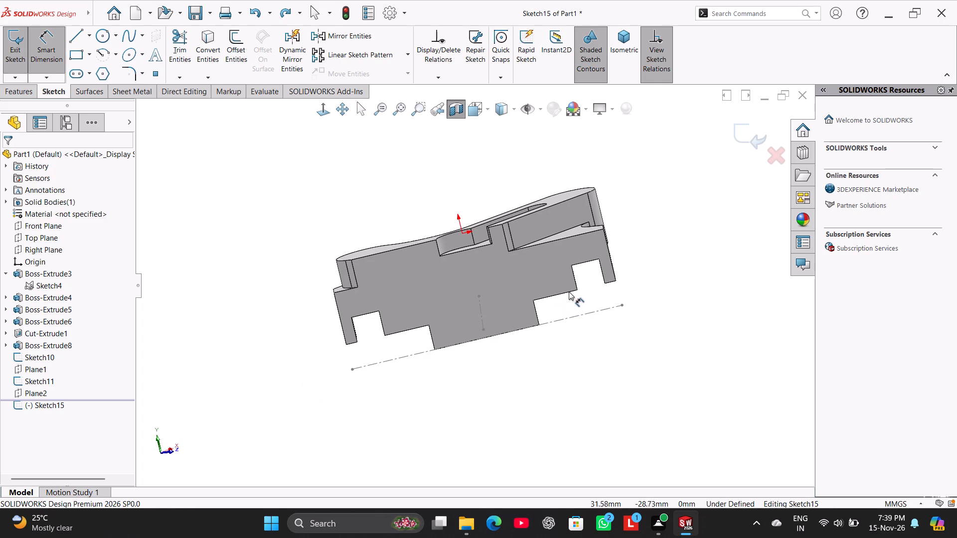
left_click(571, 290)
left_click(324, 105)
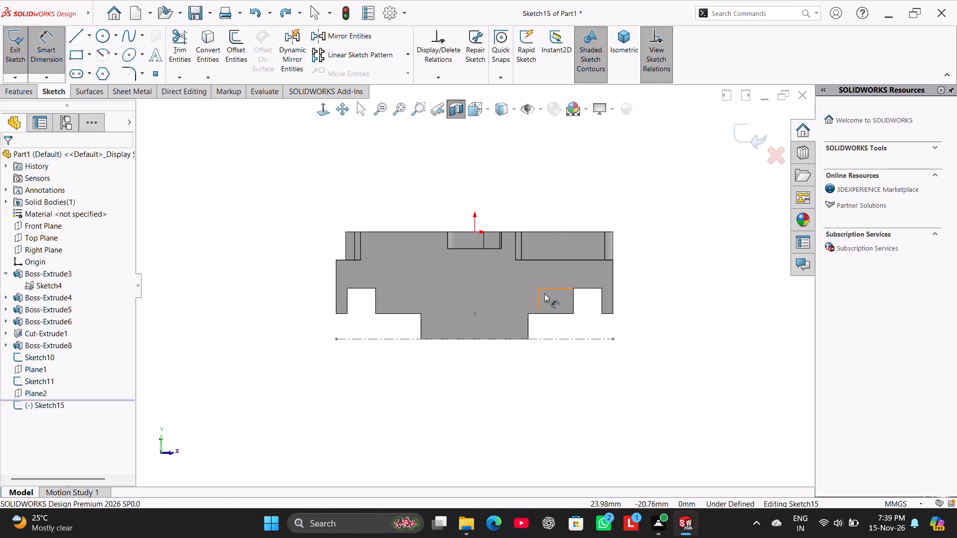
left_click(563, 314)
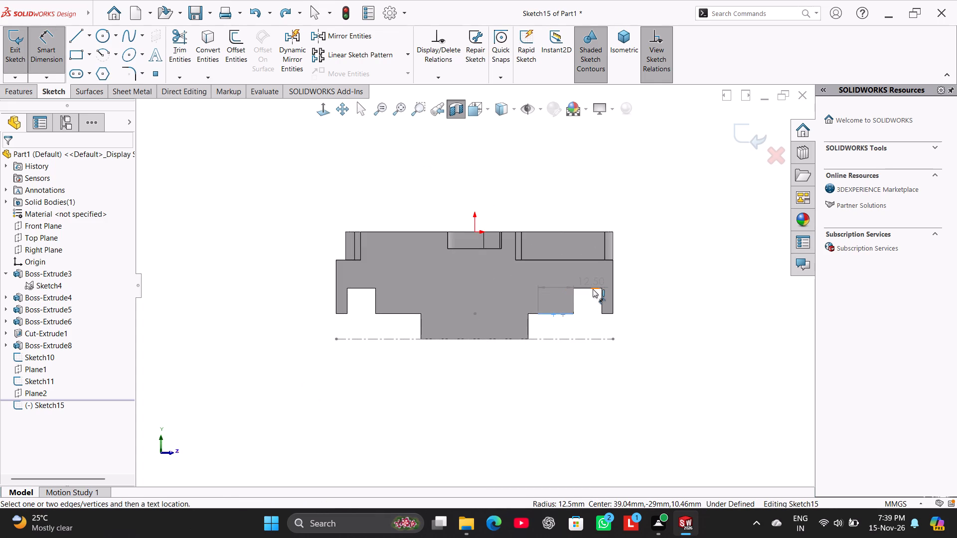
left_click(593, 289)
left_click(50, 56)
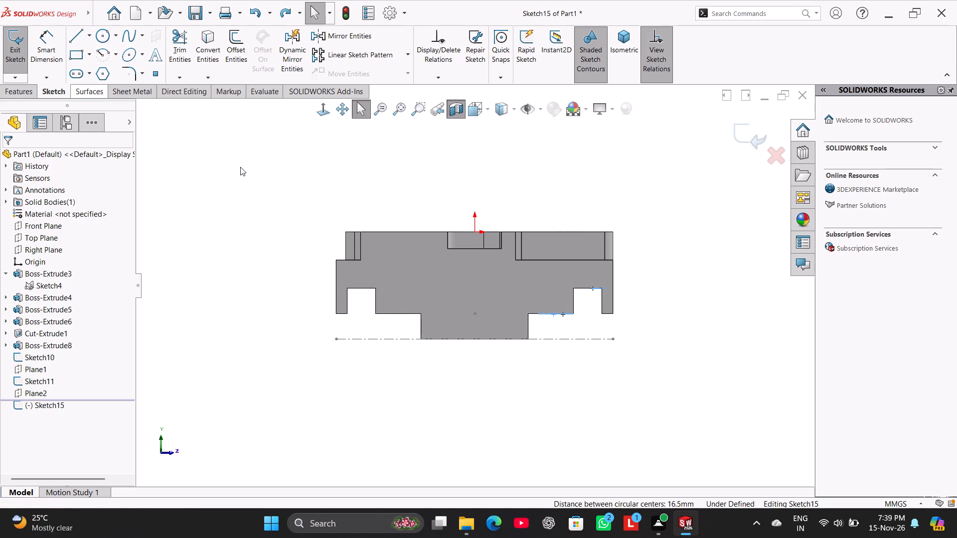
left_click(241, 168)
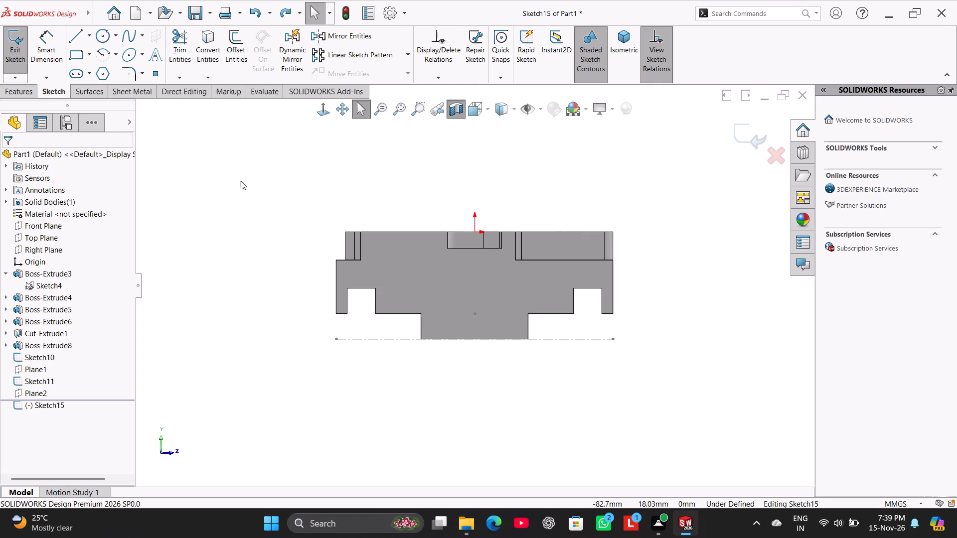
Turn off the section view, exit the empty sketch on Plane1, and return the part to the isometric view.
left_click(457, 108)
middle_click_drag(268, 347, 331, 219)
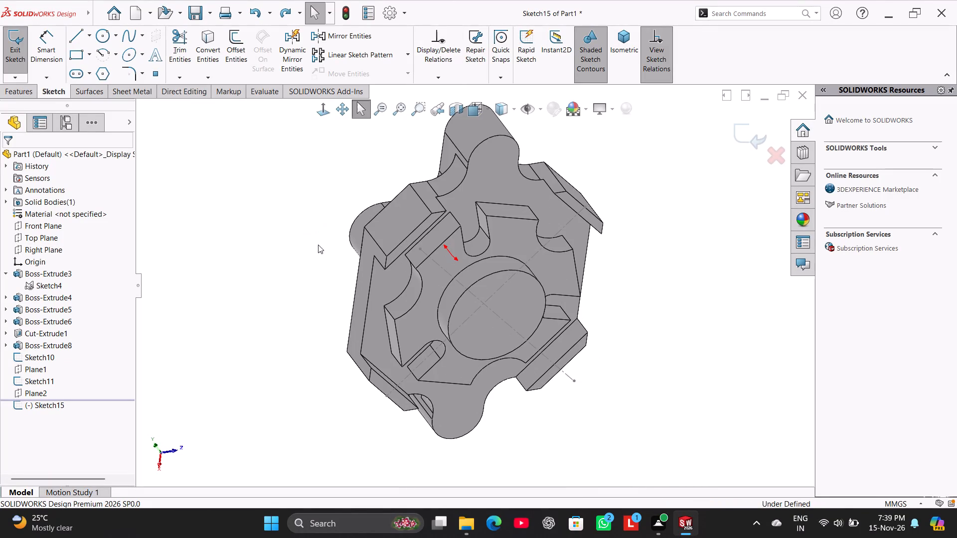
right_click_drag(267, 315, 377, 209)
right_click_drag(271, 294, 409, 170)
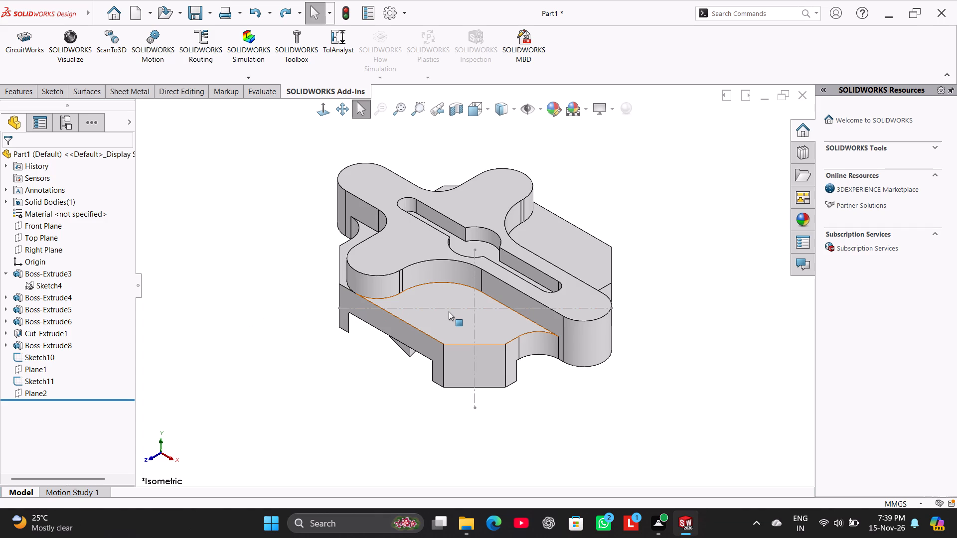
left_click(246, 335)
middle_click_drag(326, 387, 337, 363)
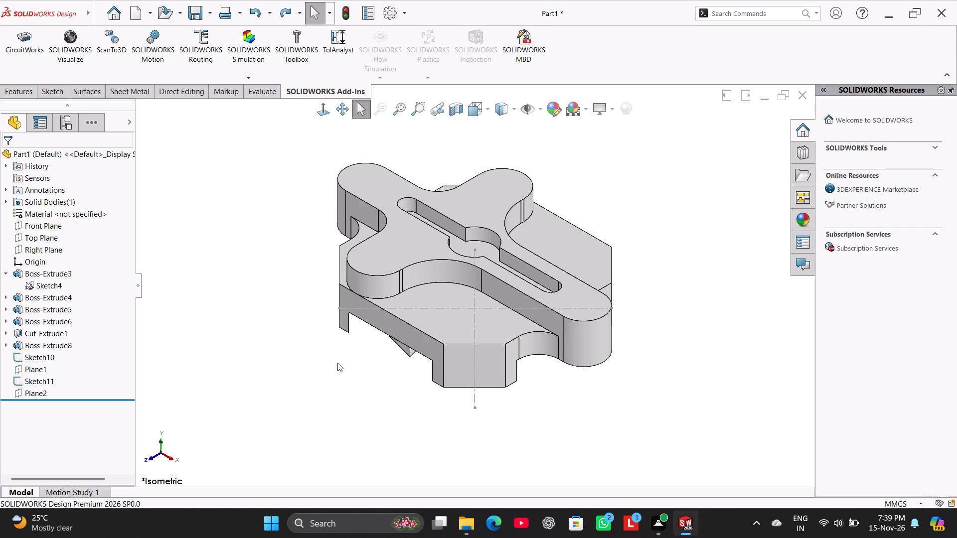
Start a sketch on the lower plate's top face and draw a horizontal straight slot, about 16 mm between arc centres.
middle_click_drag(337, 363, 306, 336)
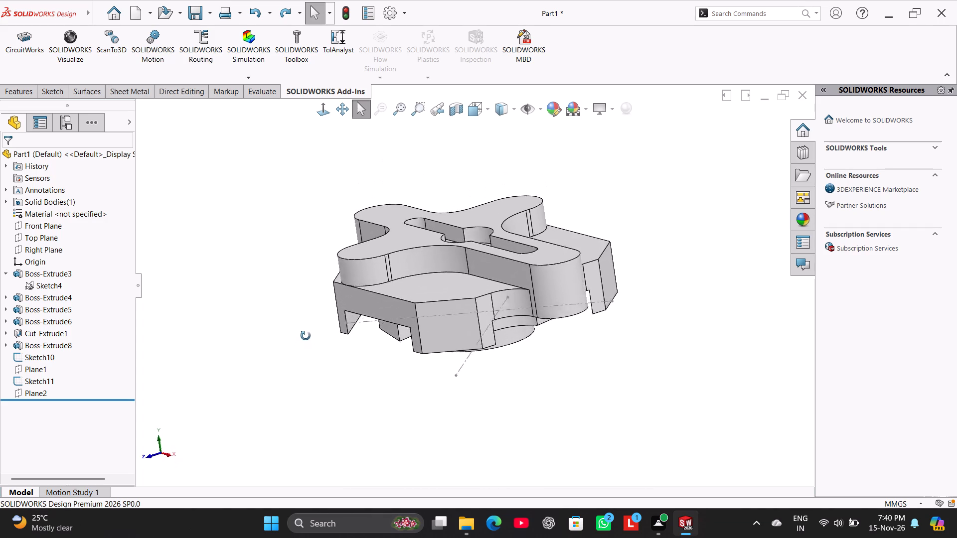
middle_click_drag(306, 336, 345, 361)
left_click(514, 316)
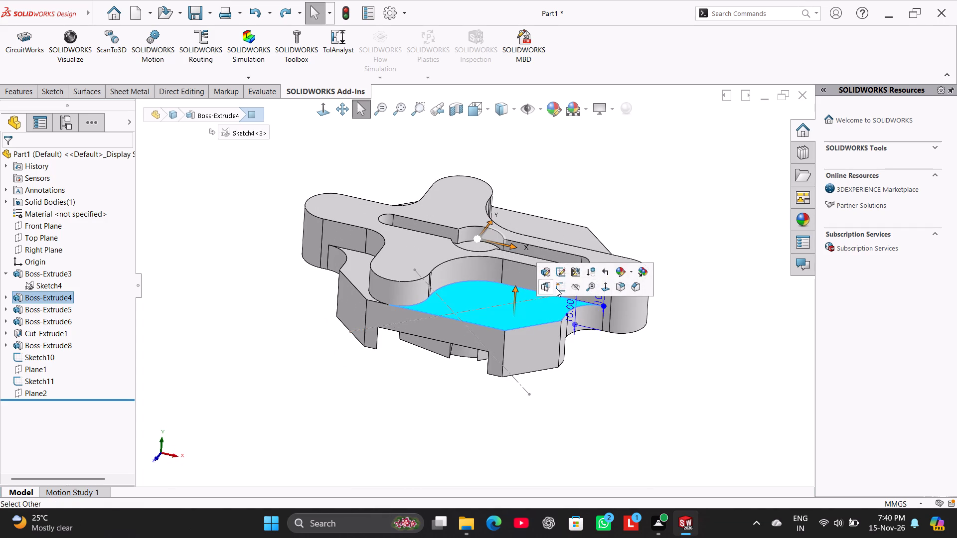
left_click(556, 288)
left_click(232, 209)
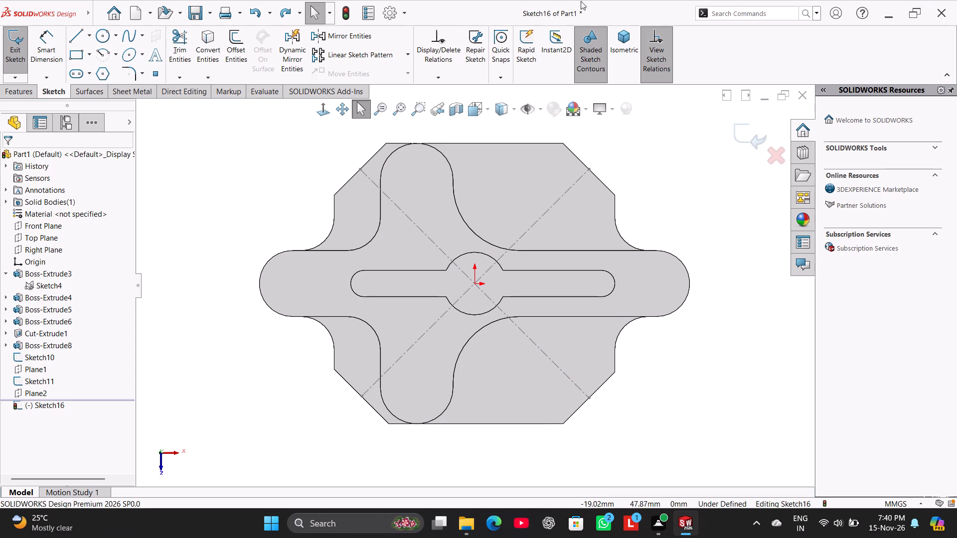
left_click(76, 76)
left_click(501, 377)
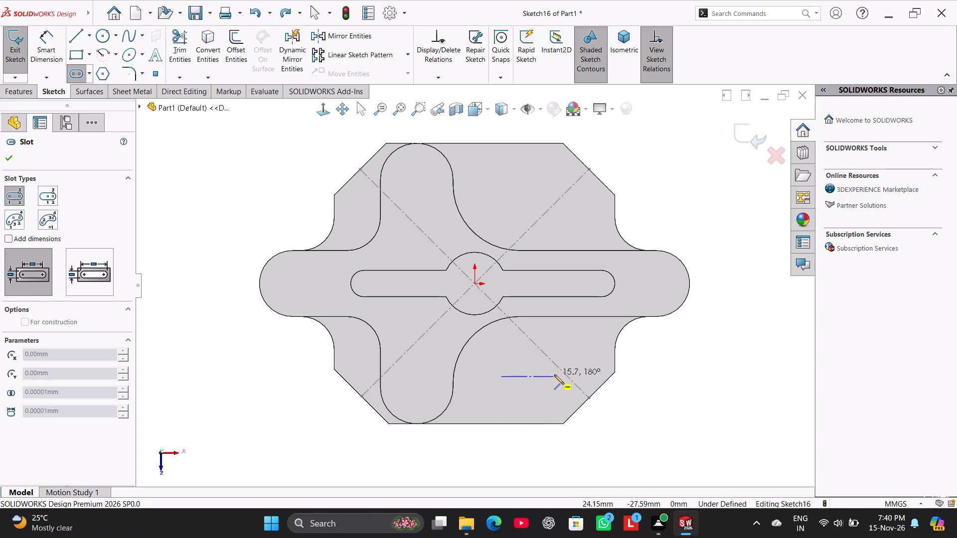
left_click(556, 375)
left_click(561, 405)
Dimension the slot's width between its two straight edges as 20 mm.
left_click(48, 52)
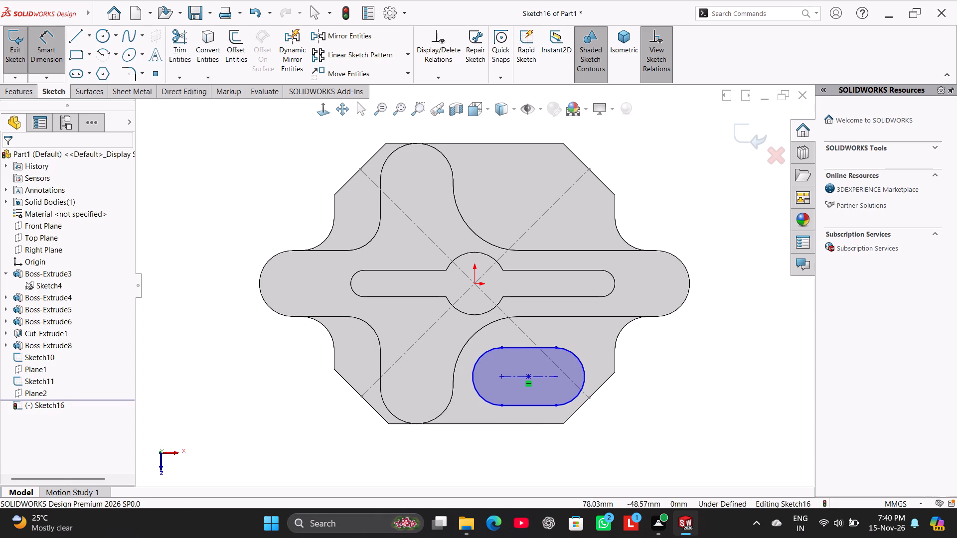
left_click(538, 407)
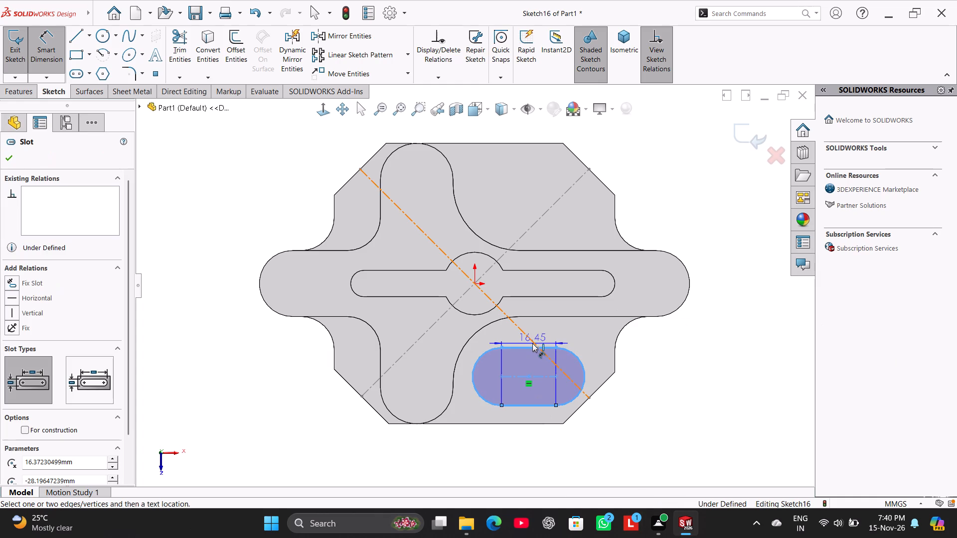
left_click(532, 345)
left_click(655, 366)
type("20")
key("Return")
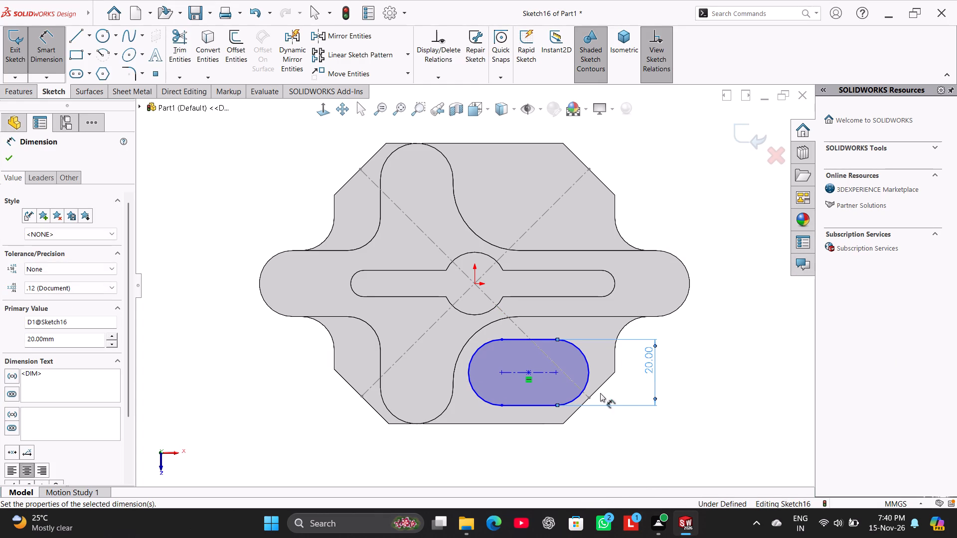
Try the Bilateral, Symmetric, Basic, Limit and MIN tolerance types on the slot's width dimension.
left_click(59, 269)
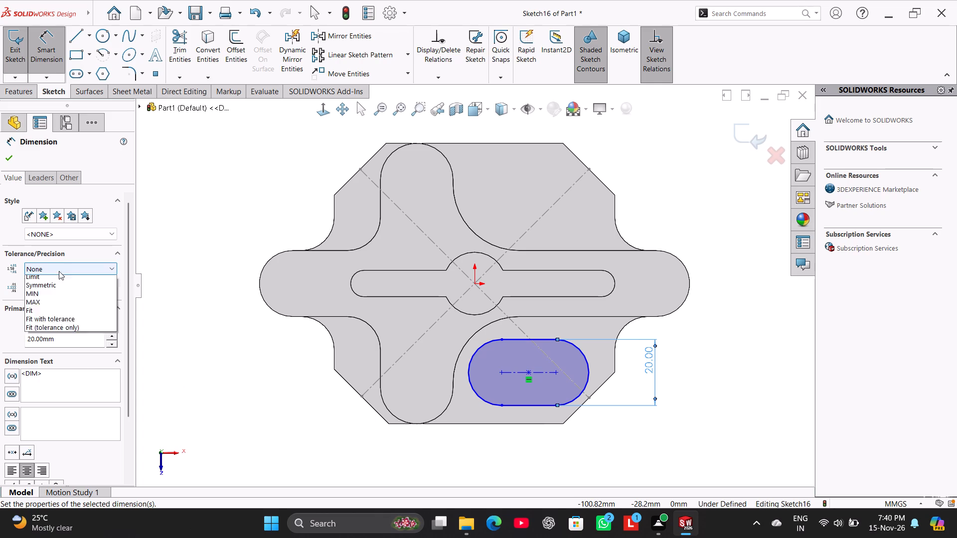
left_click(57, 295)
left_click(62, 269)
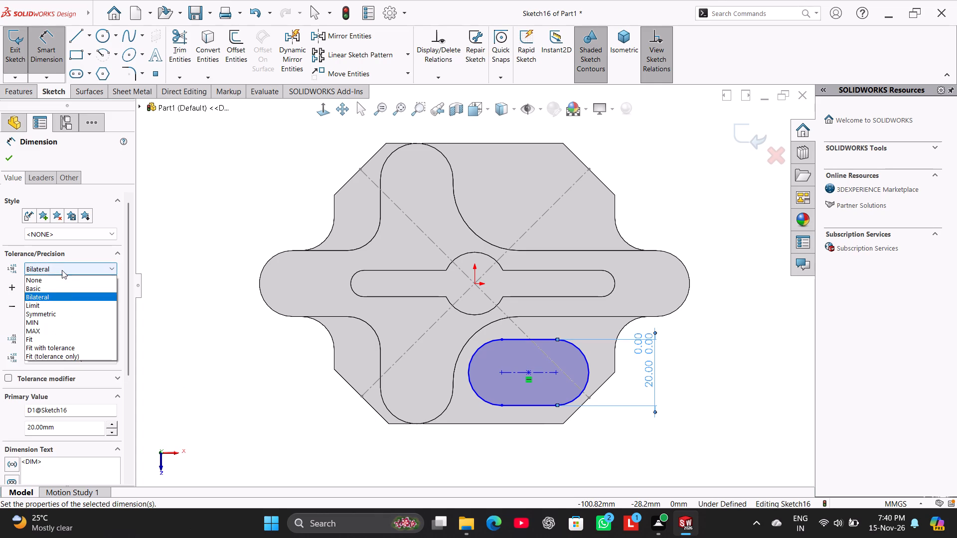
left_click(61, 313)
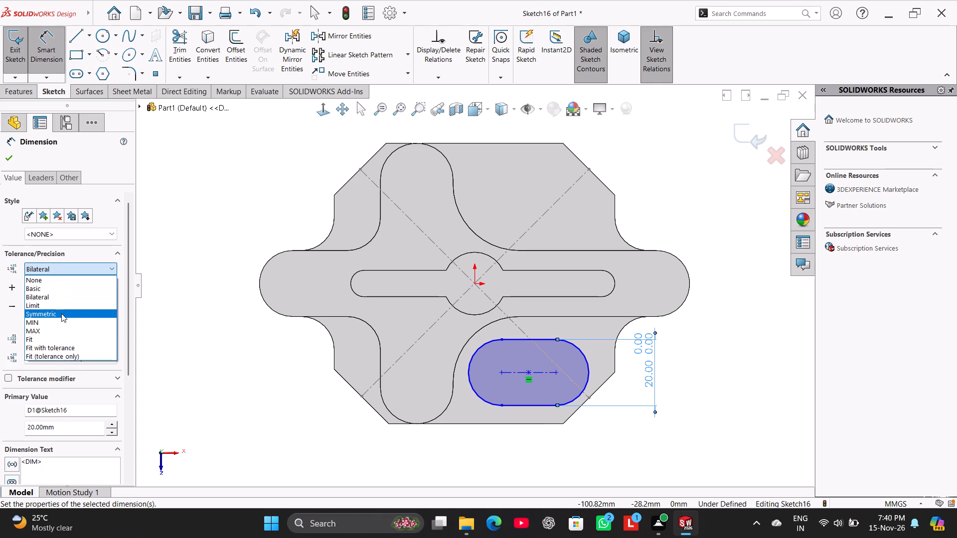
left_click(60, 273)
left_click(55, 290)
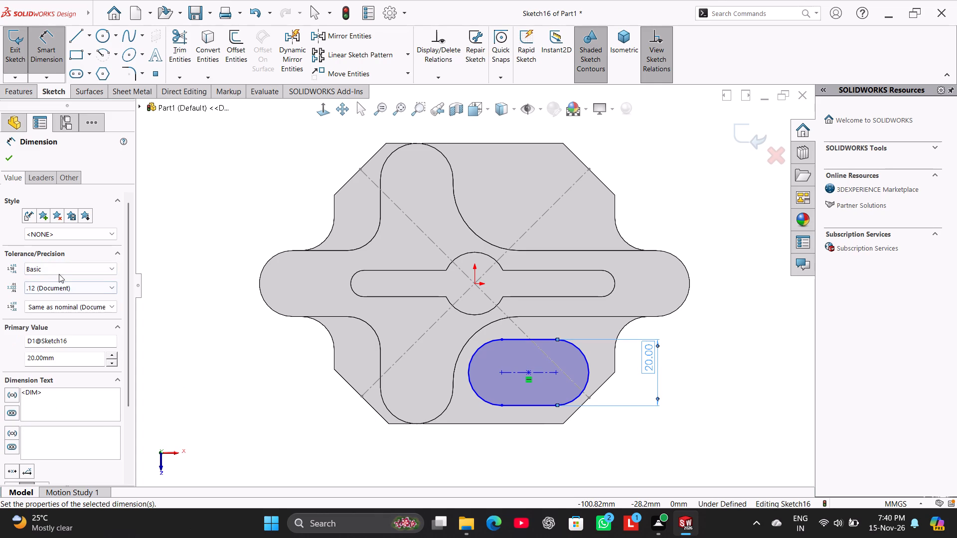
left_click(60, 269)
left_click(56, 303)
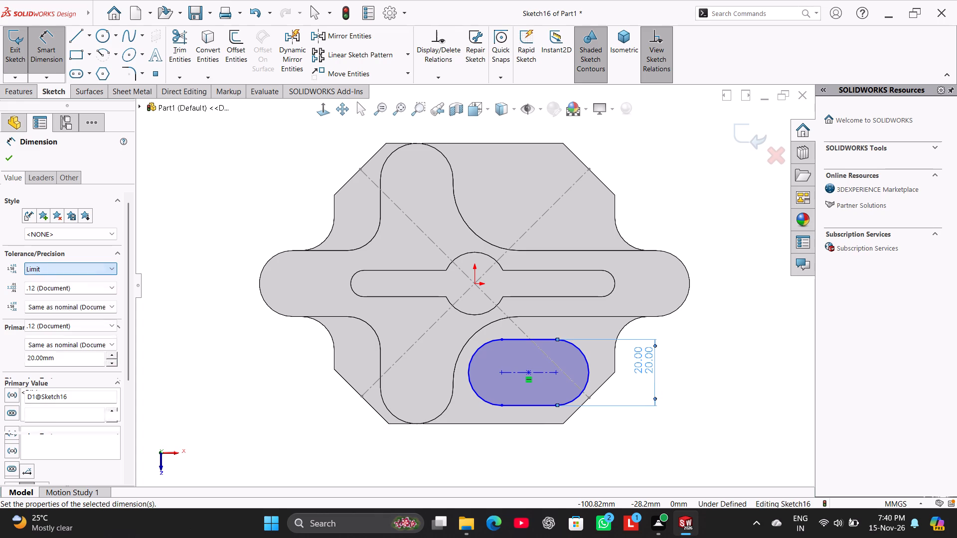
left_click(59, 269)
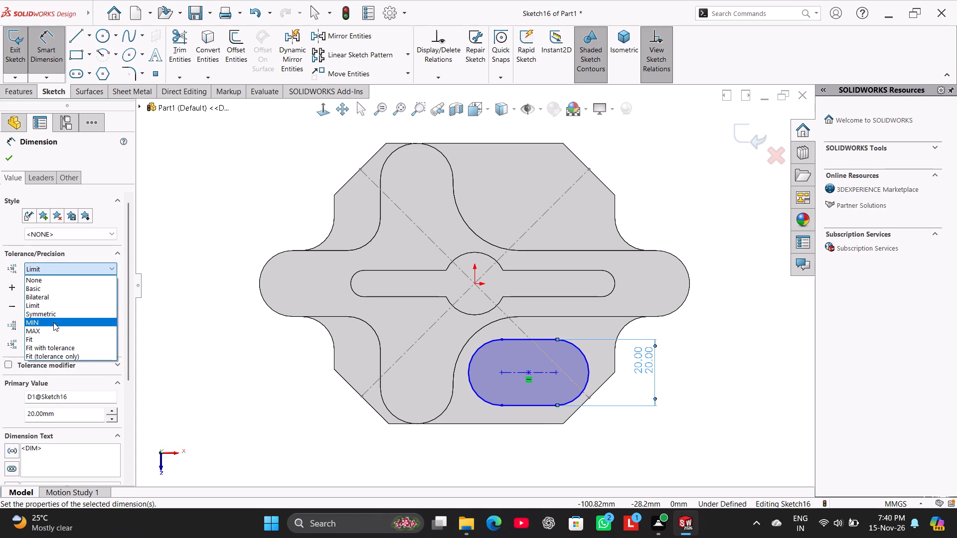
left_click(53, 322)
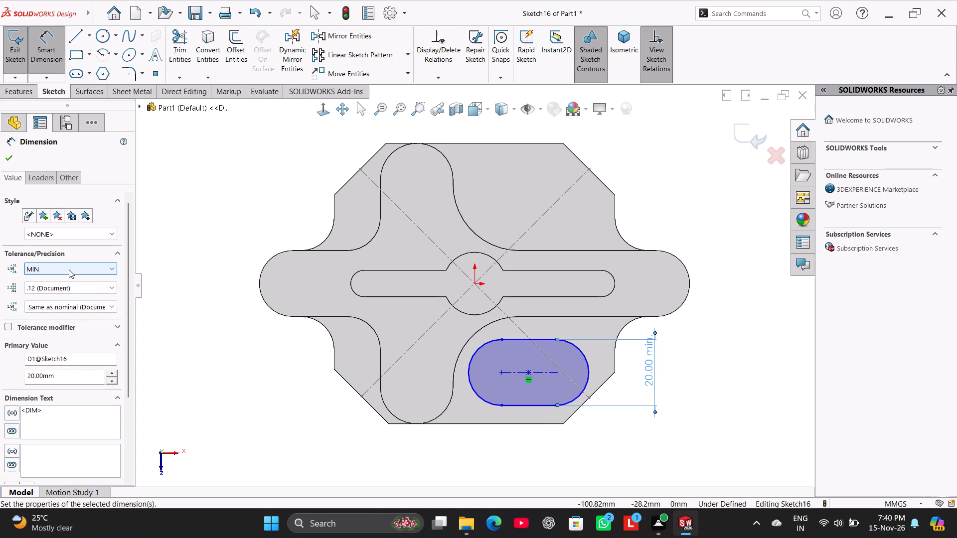
Give the slot's width dimension a Limit tolerance with a maximum variation of -0.02 mm.
left_click(69, 269)
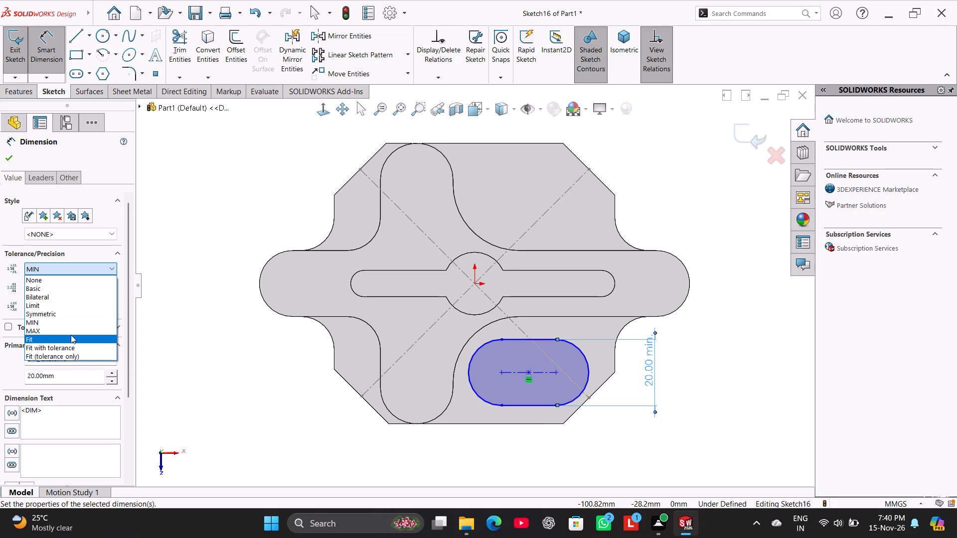
left_click(65, 302)
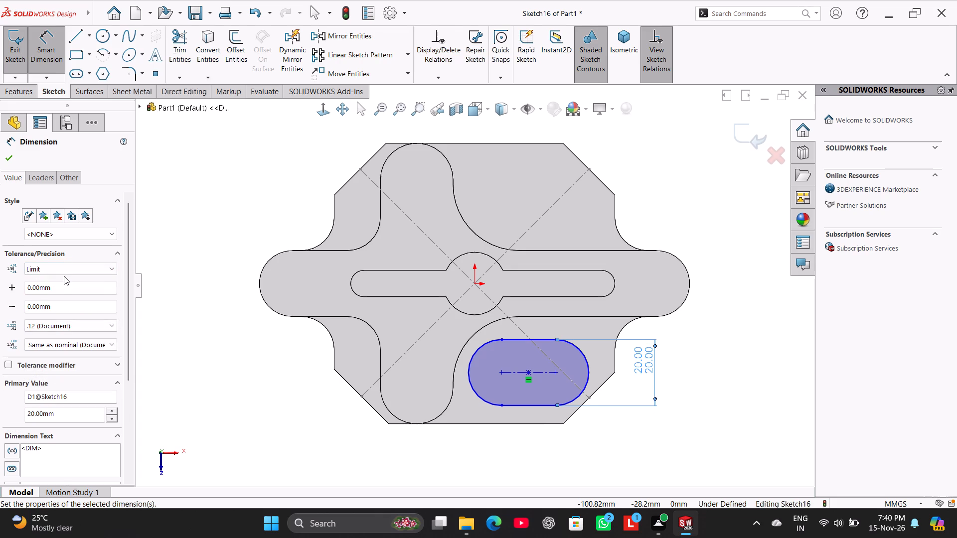
left_click(64, 268)
left_click(61, 301)
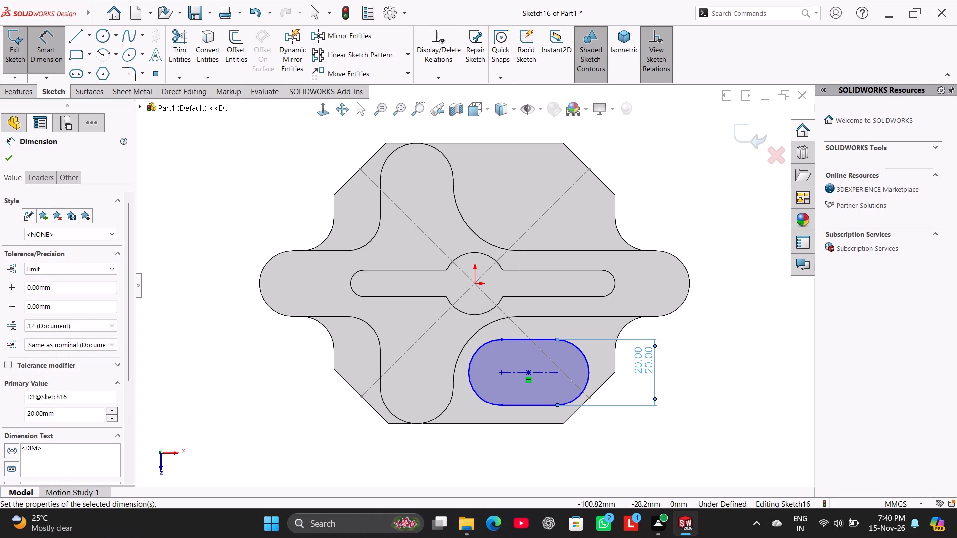
double_click(12, 285)
double_click(54, 287)
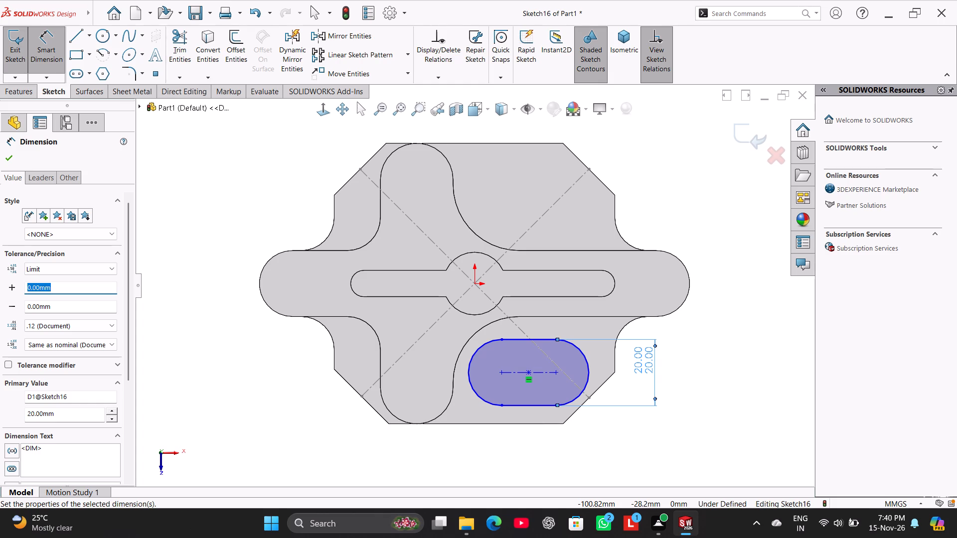
key("minus")
type("0.02")
key("Return")
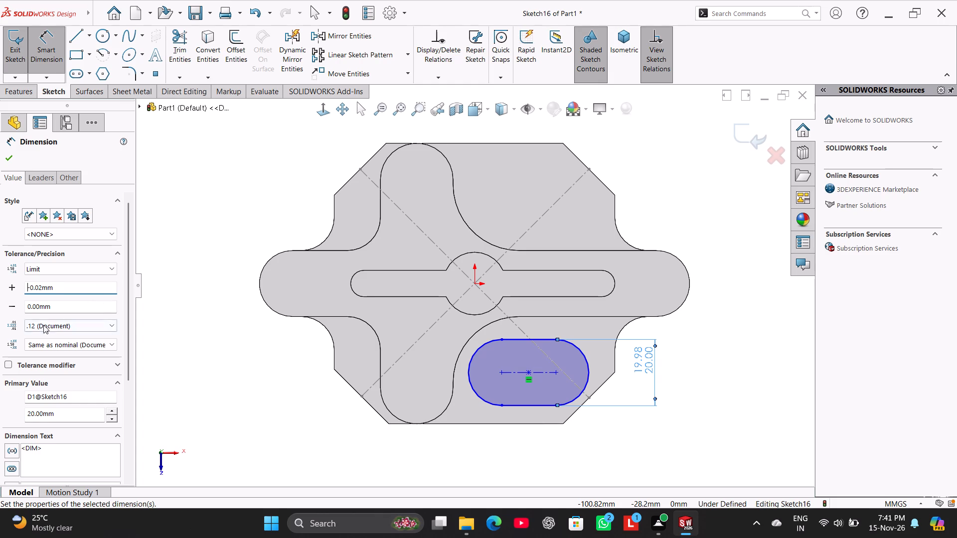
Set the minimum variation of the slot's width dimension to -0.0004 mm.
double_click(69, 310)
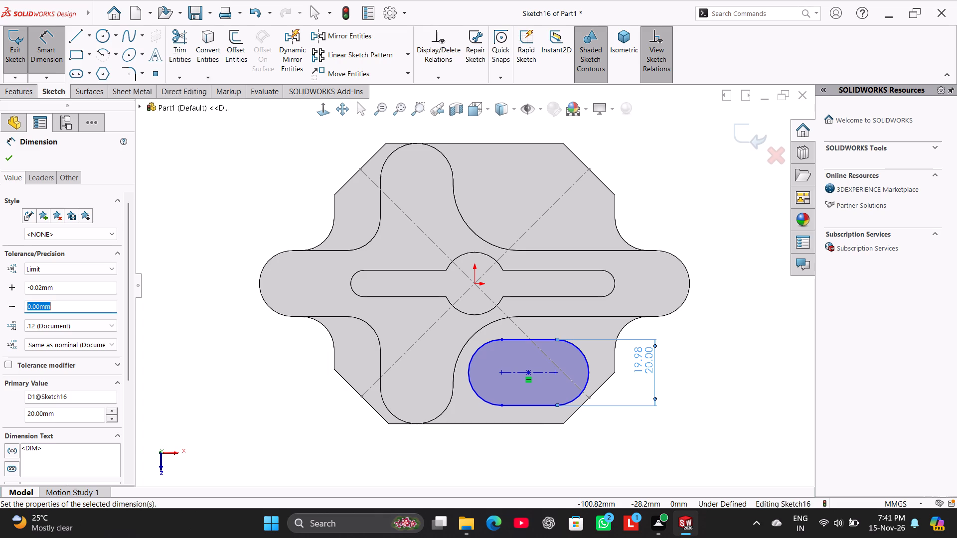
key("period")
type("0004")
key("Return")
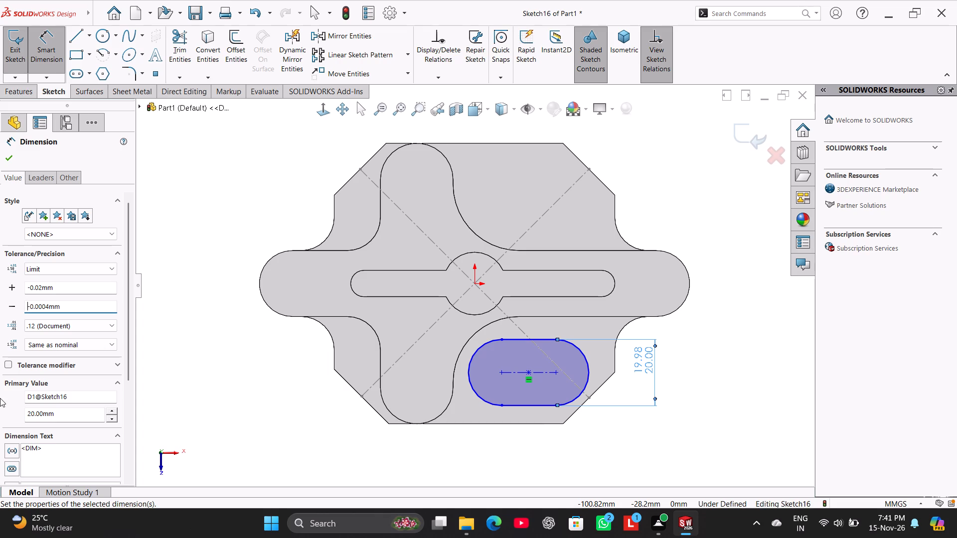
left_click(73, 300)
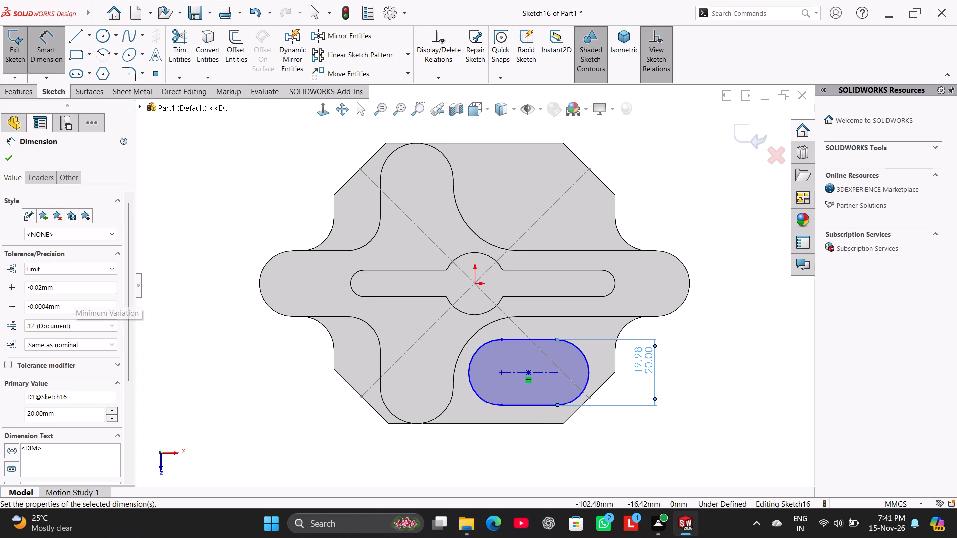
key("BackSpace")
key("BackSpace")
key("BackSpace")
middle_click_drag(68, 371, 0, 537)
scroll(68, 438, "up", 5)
Set the minimum variation of the slot's width dimension to -0.04 mm.
double_click(73, 308)
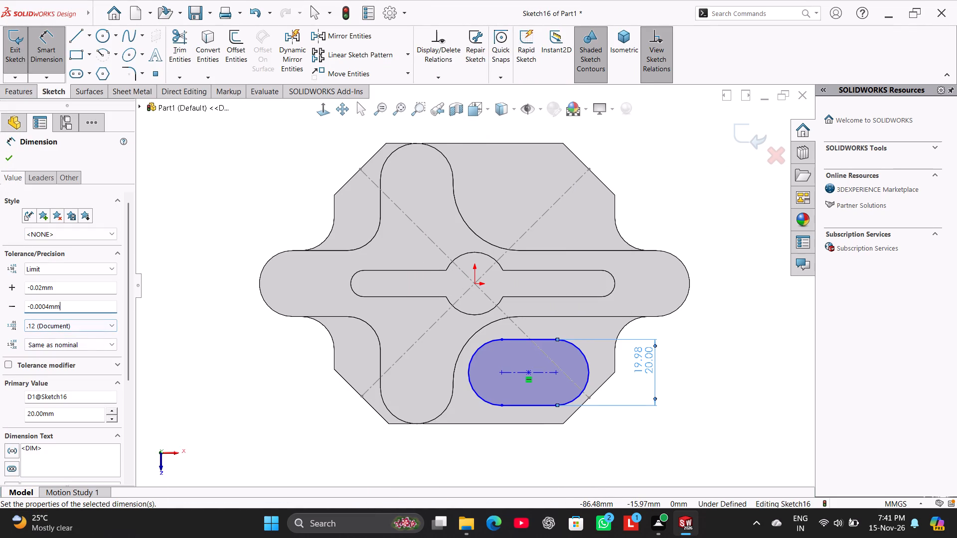
key("BackSpace")
type("0.04")
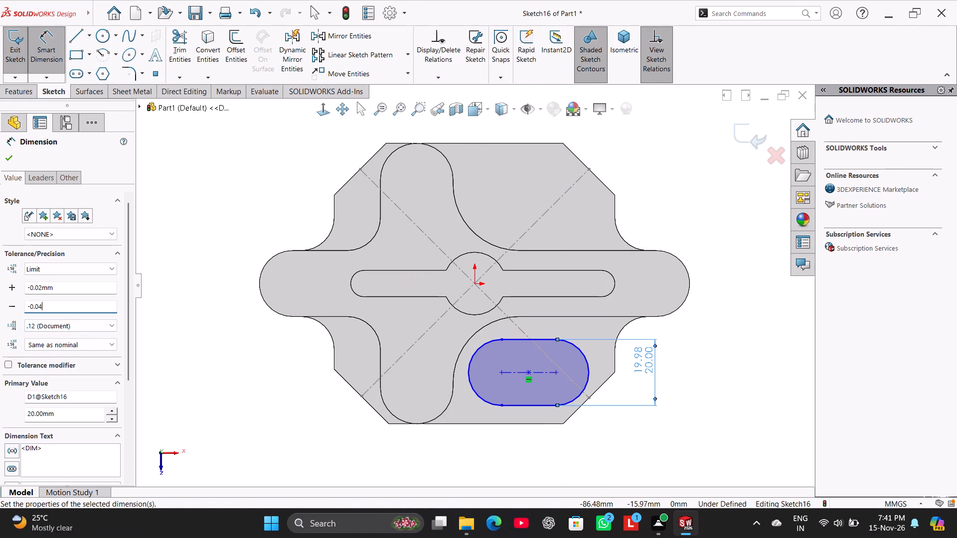
key("Return")
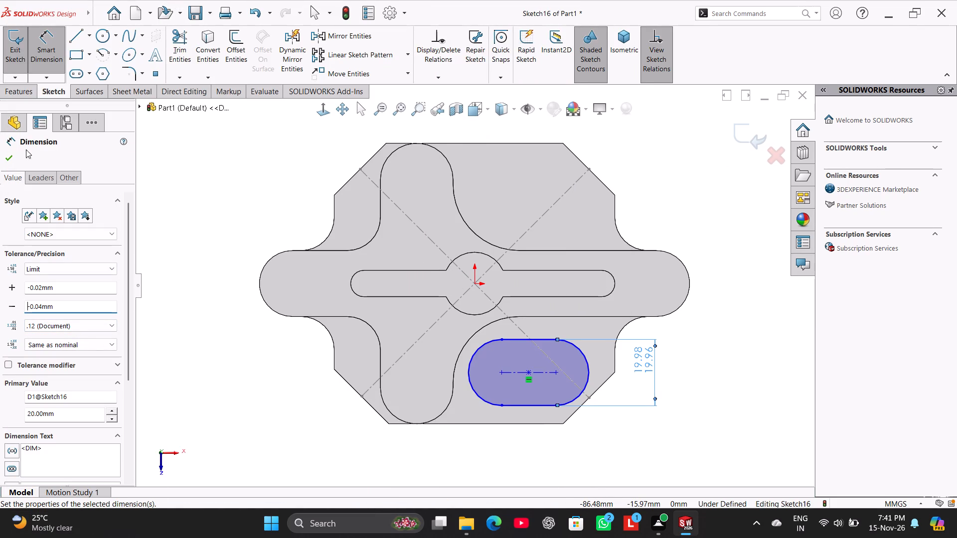
left_click(10, 158)
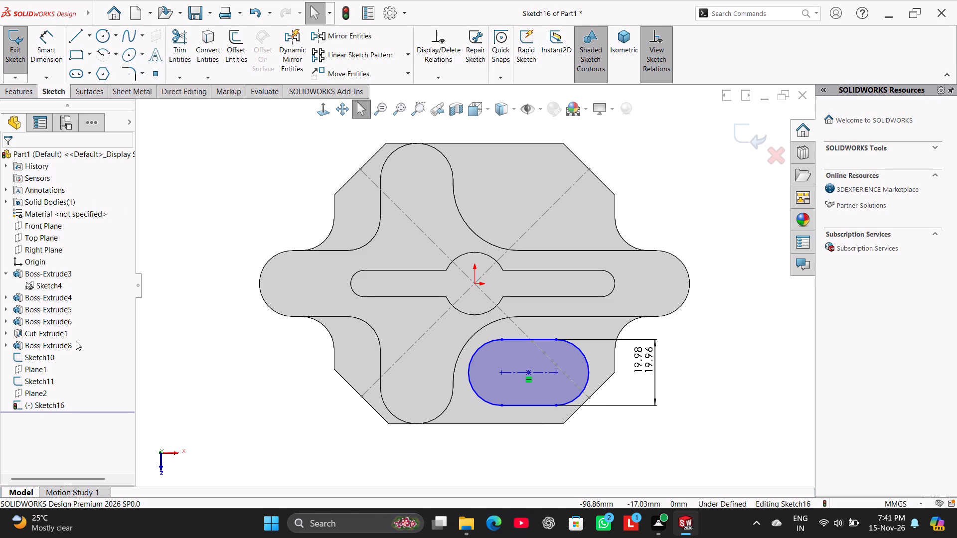
Reopen the slot's width dimension and change its tolerance type to Bilateral.
double_click(639, 350)
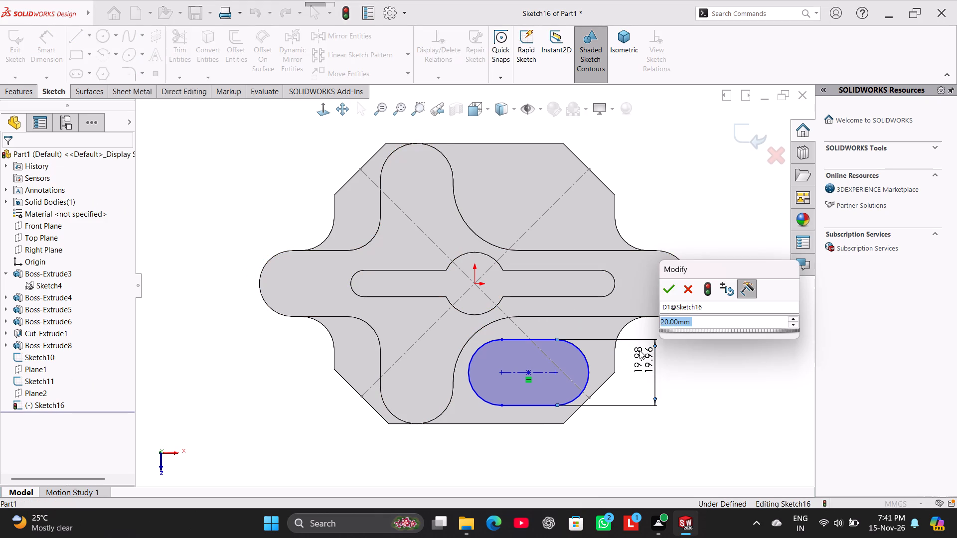
left_click(669, 287)
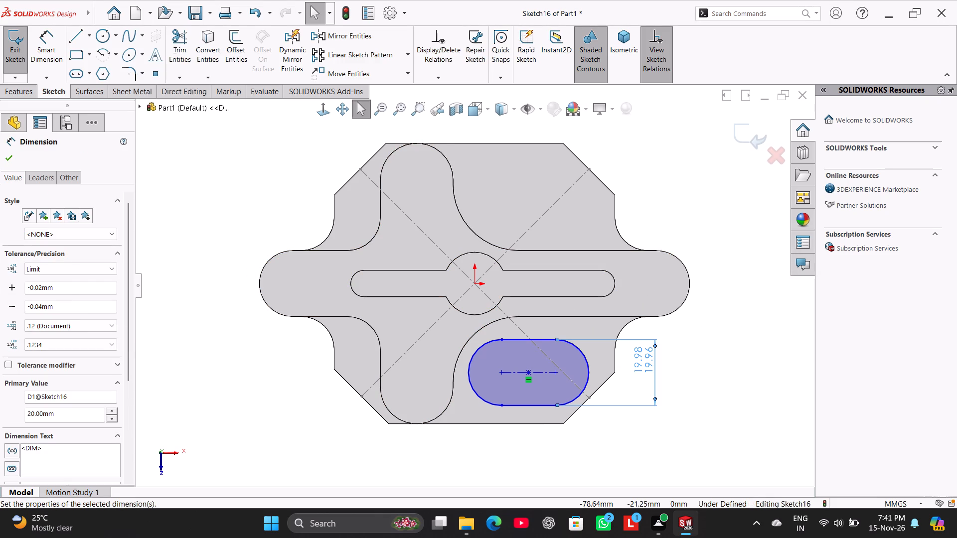
left_click(70, 268)
left_click(71, 297)
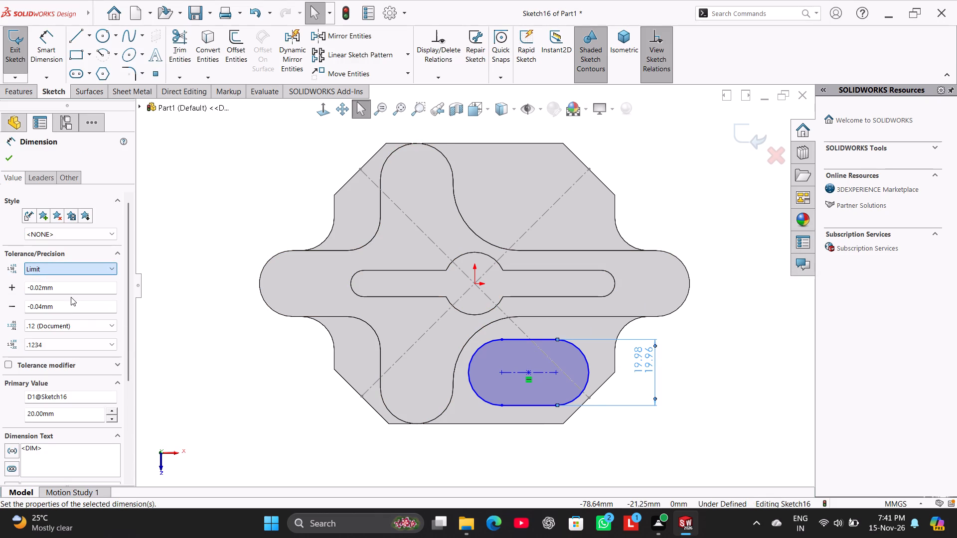
left_click(11, 161)
left_click(221, 364)
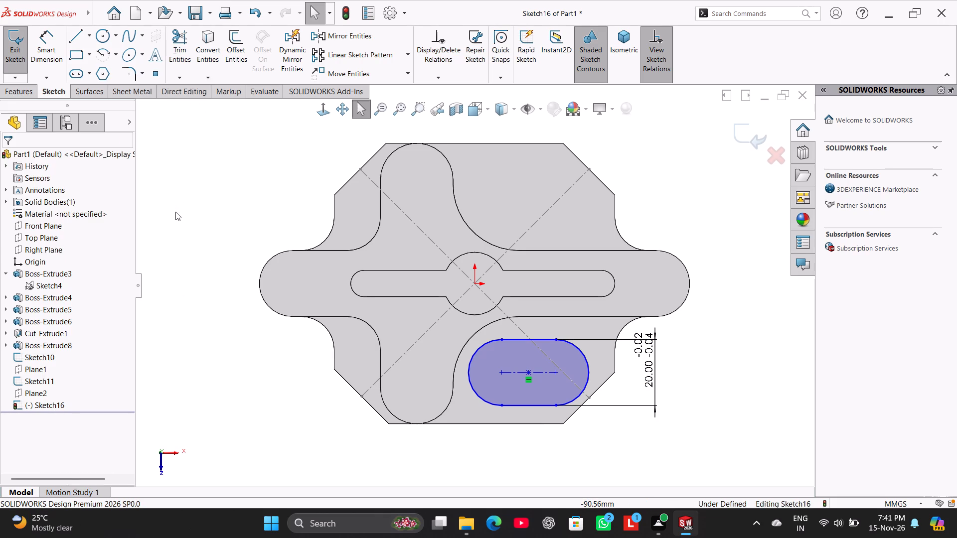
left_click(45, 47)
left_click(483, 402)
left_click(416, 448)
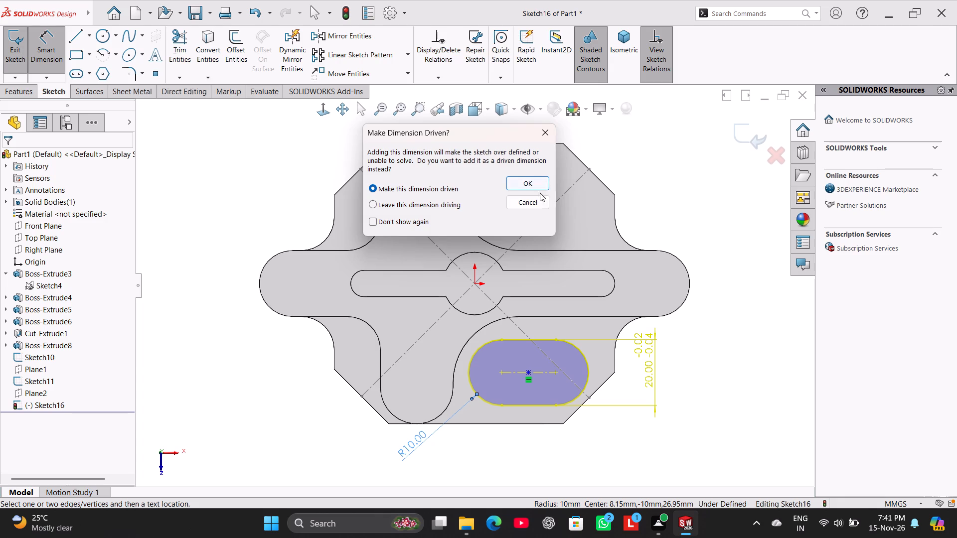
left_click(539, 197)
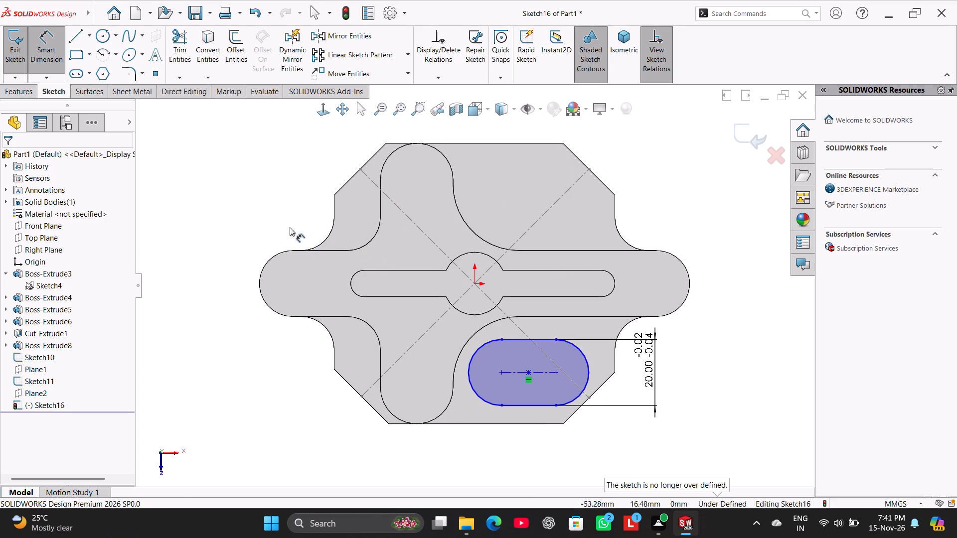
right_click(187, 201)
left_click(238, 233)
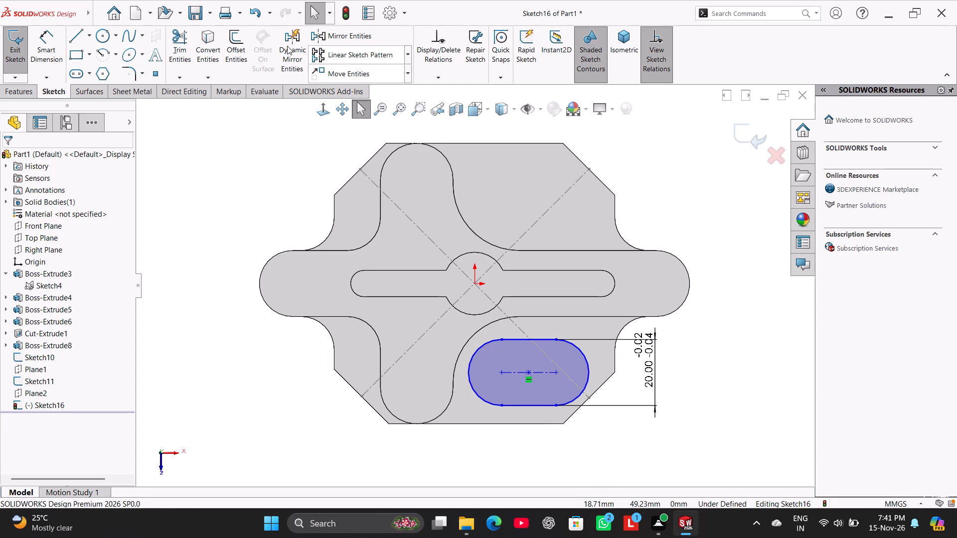
Dimension the slot's lower straight side 8 mm from the plate's bottom edge.
left_click_drag(60, 54, 67, 58)
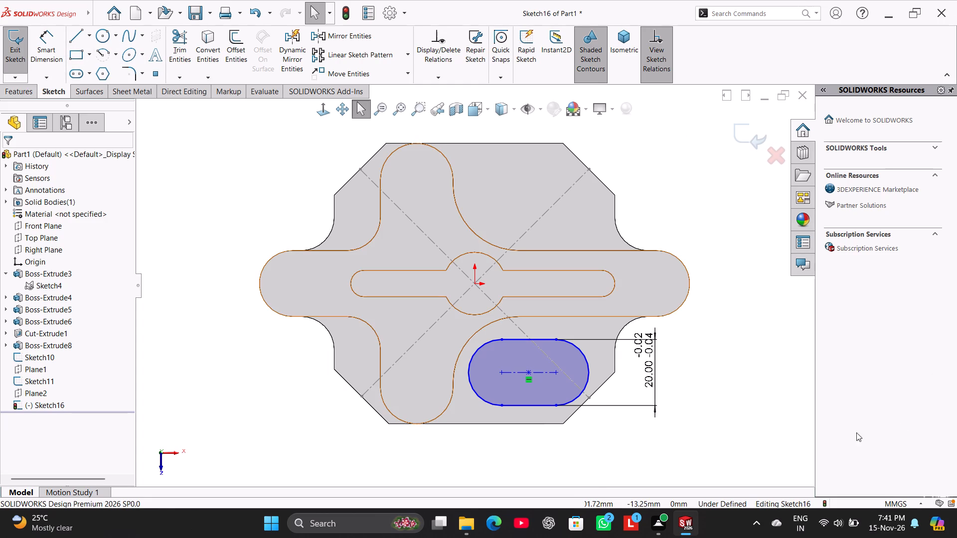
left_click(528, 423)
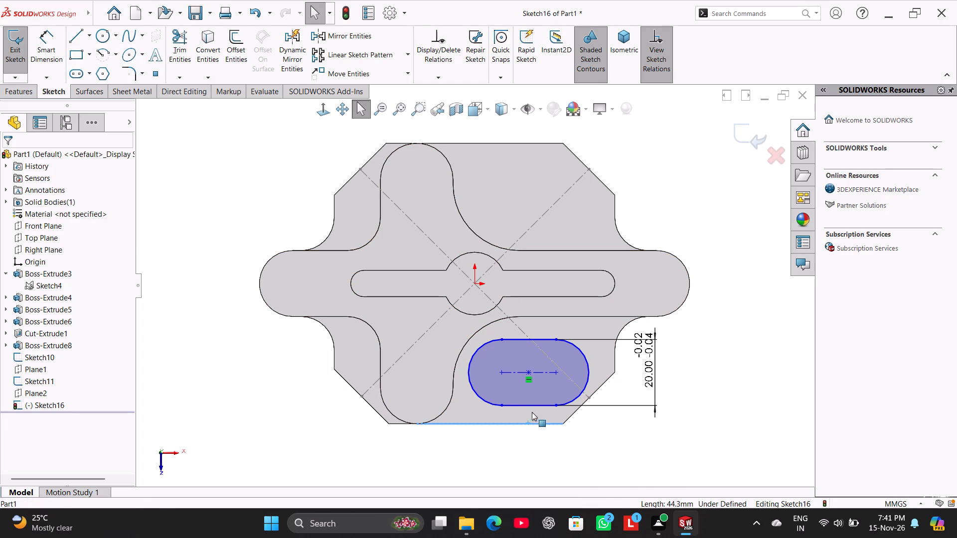
left_click(52, 43)
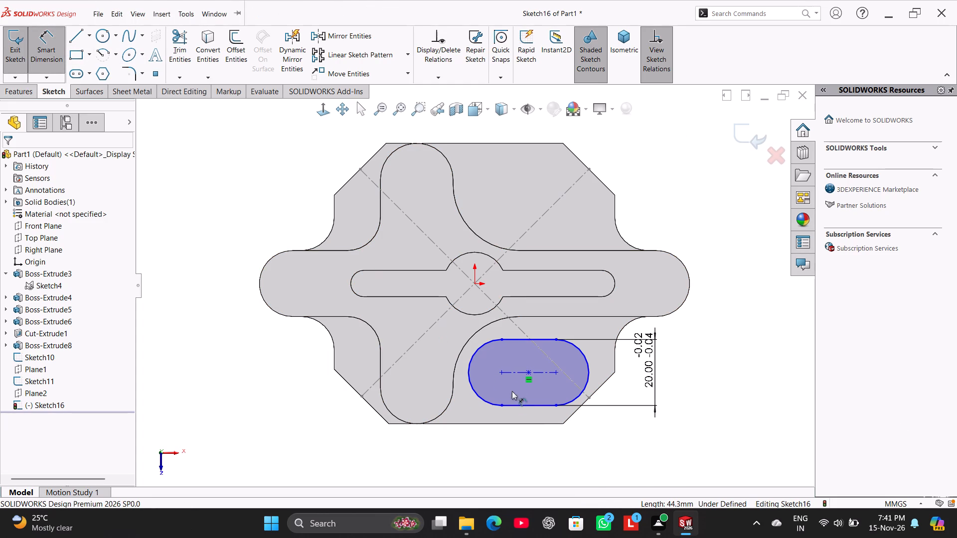
left_click(539, 425)
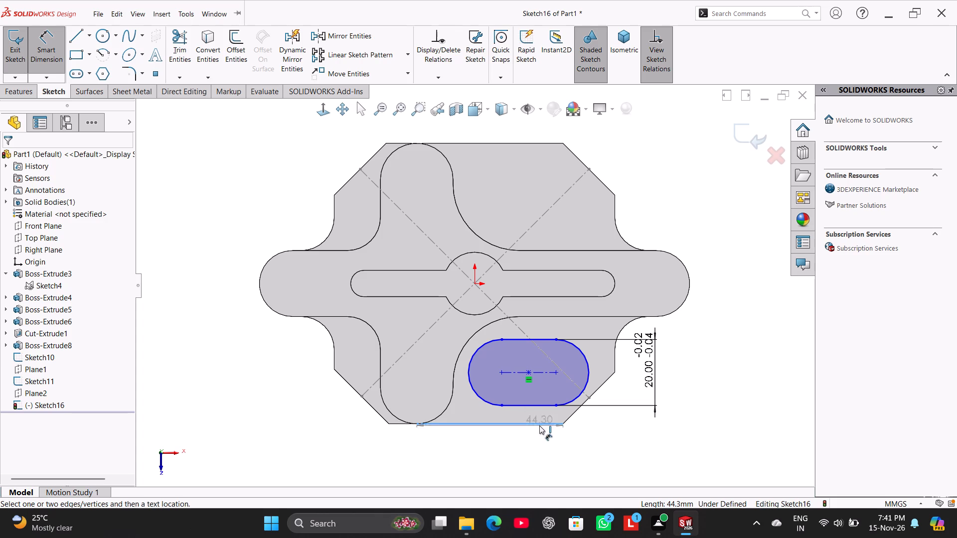
left_click(529, 403)
left_click(709, 403)
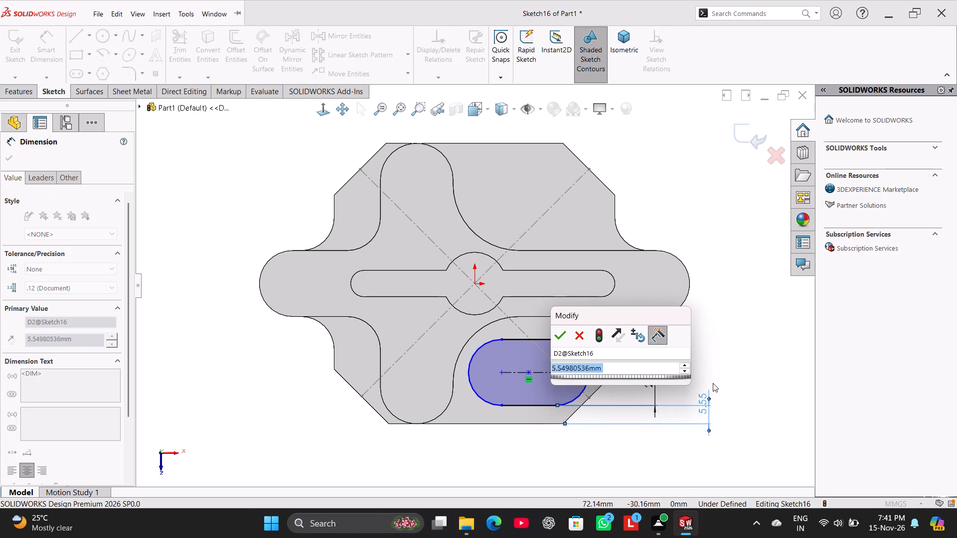
key("8")
key("Return")
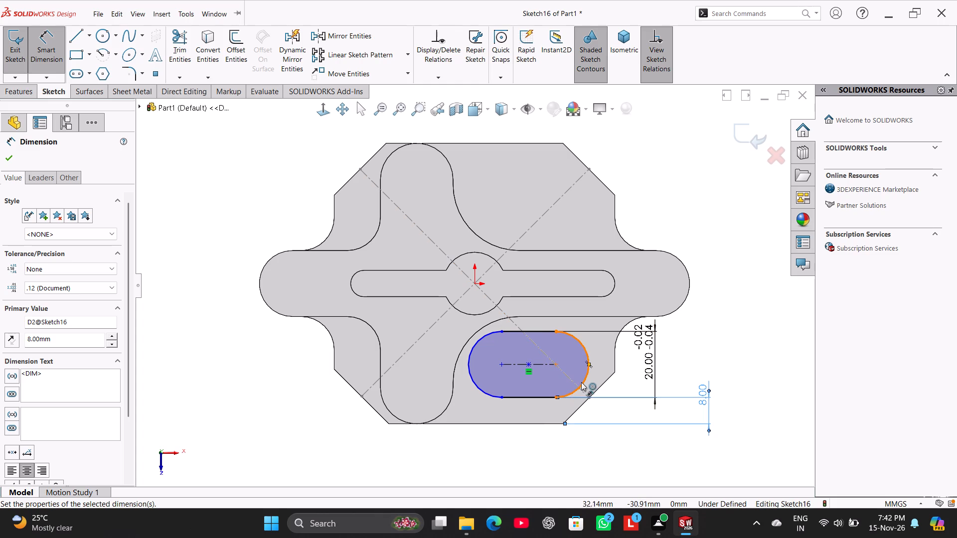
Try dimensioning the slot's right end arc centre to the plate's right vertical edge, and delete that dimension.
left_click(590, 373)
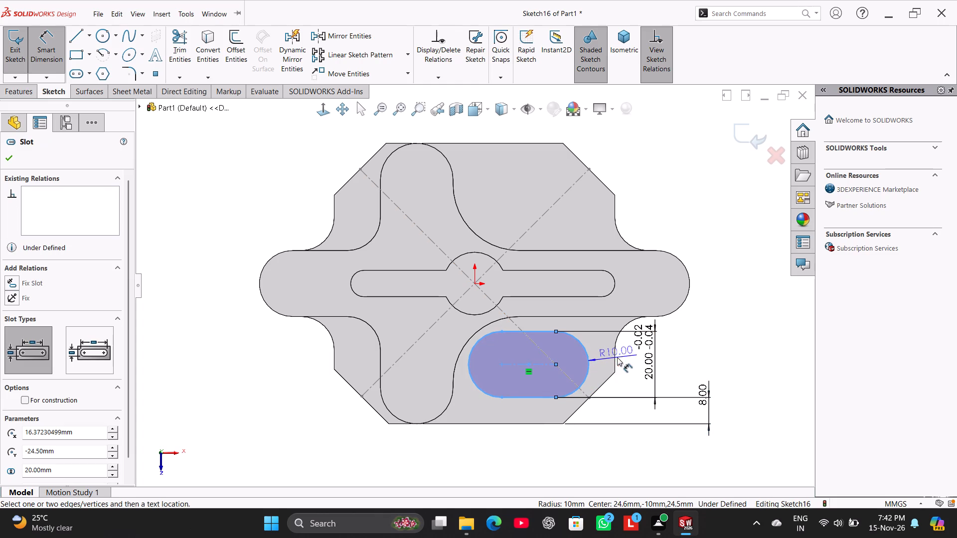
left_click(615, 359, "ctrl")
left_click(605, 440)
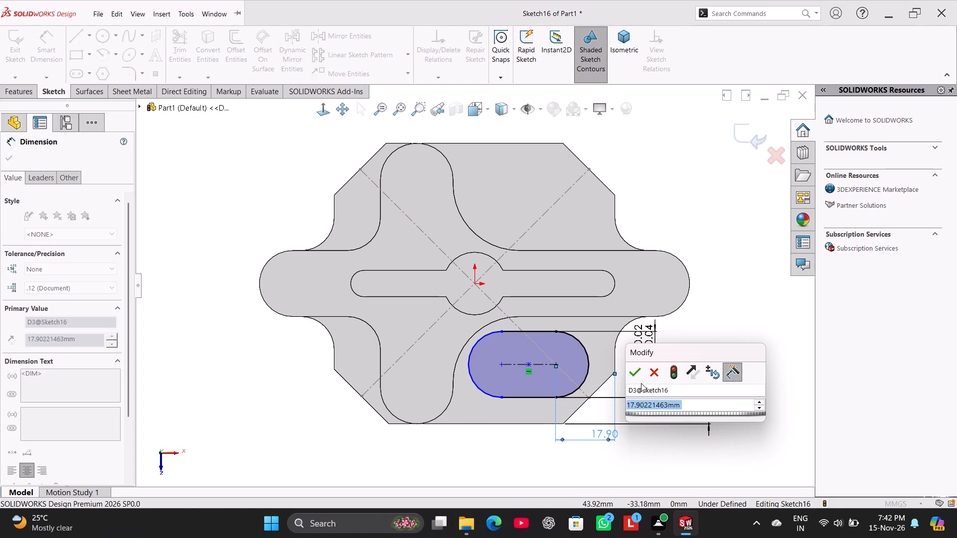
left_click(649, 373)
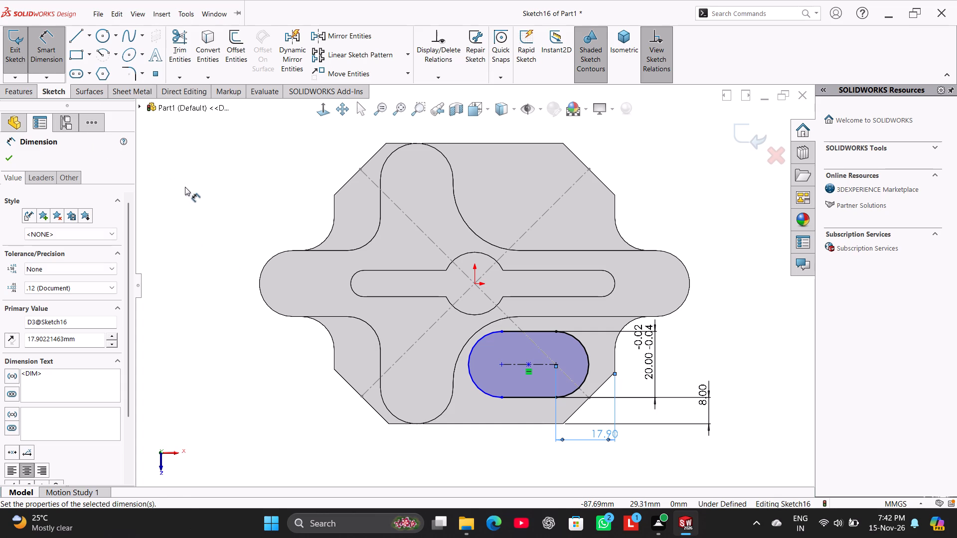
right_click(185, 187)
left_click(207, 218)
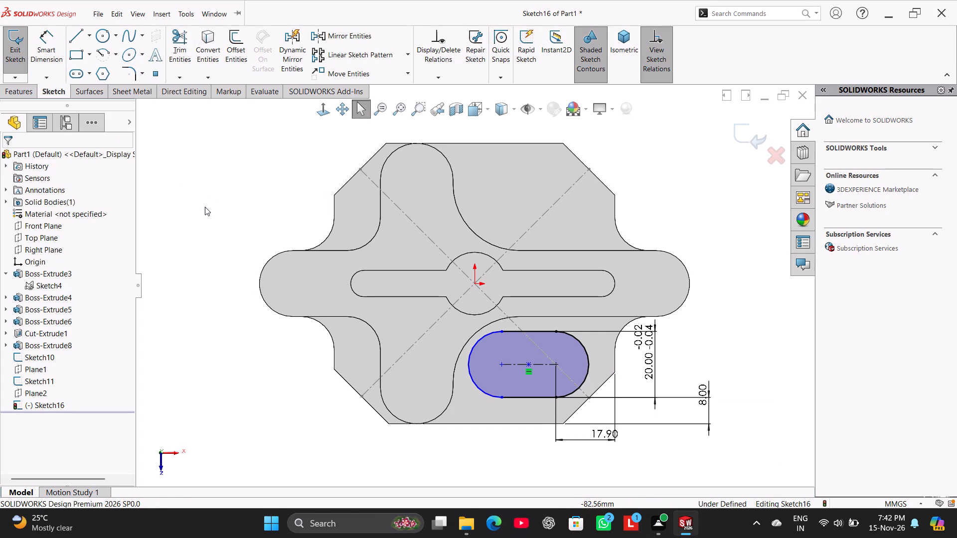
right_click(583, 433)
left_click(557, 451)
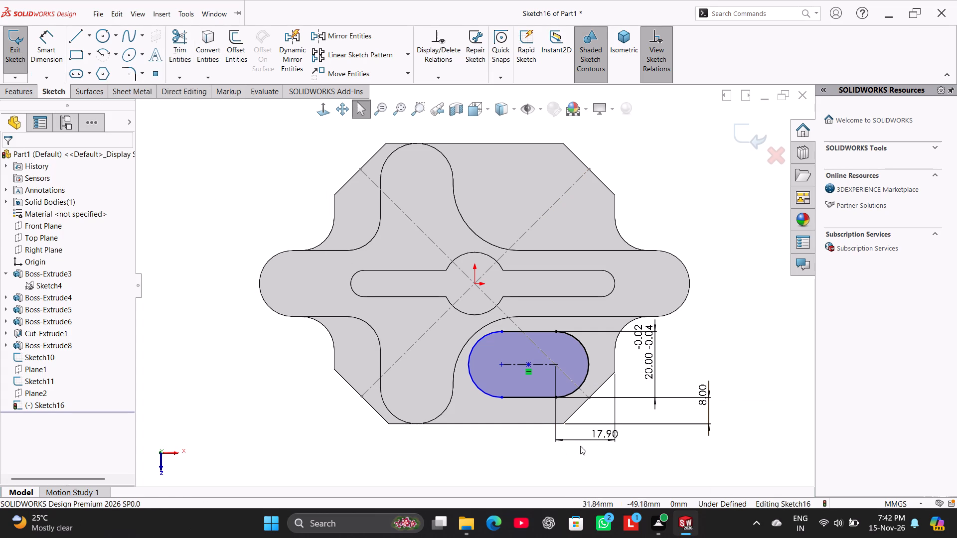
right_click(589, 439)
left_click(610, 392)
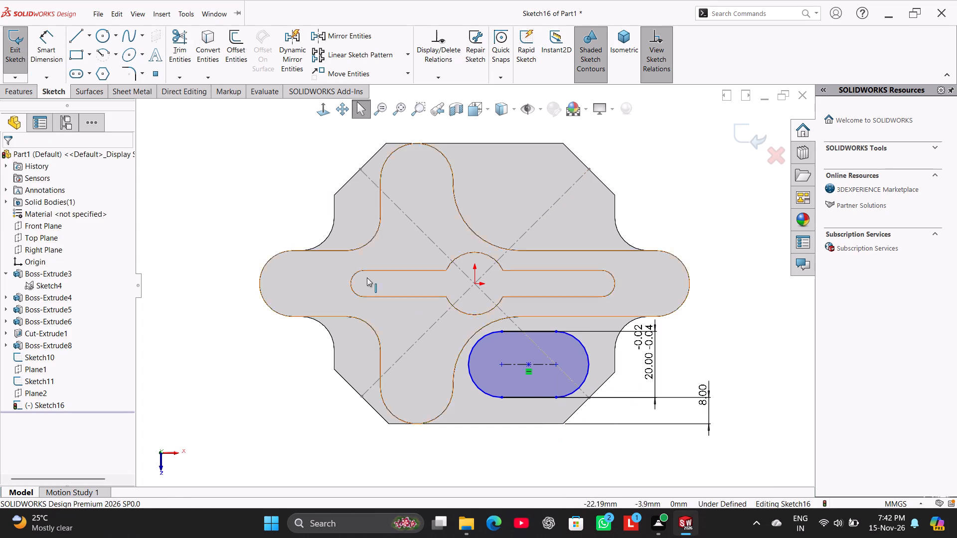
Dimension the outermost point of the slot's right end arc 8 mm from the plate's right vertical edge.
left_click(46, 50)
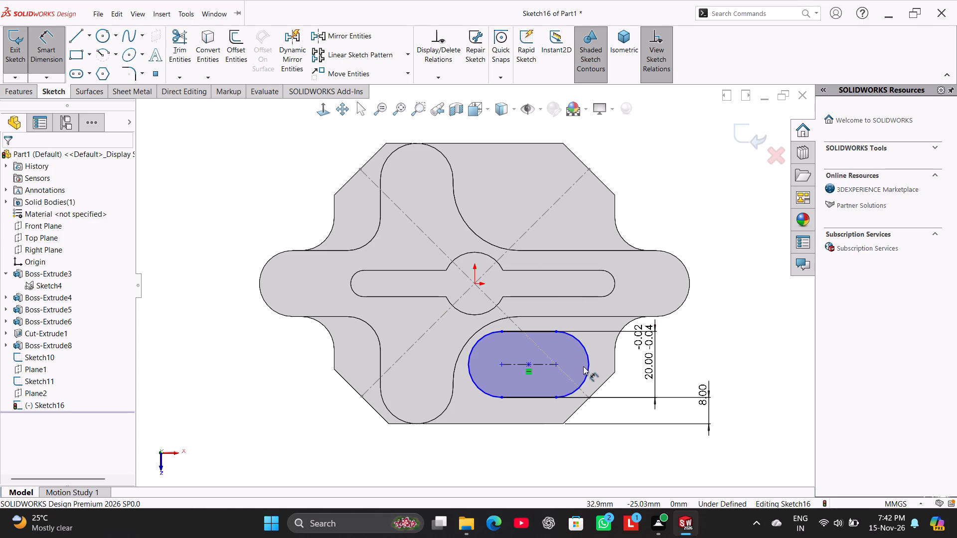
left_click(588, 369, "shift")
left_click(615, 354, "shift")
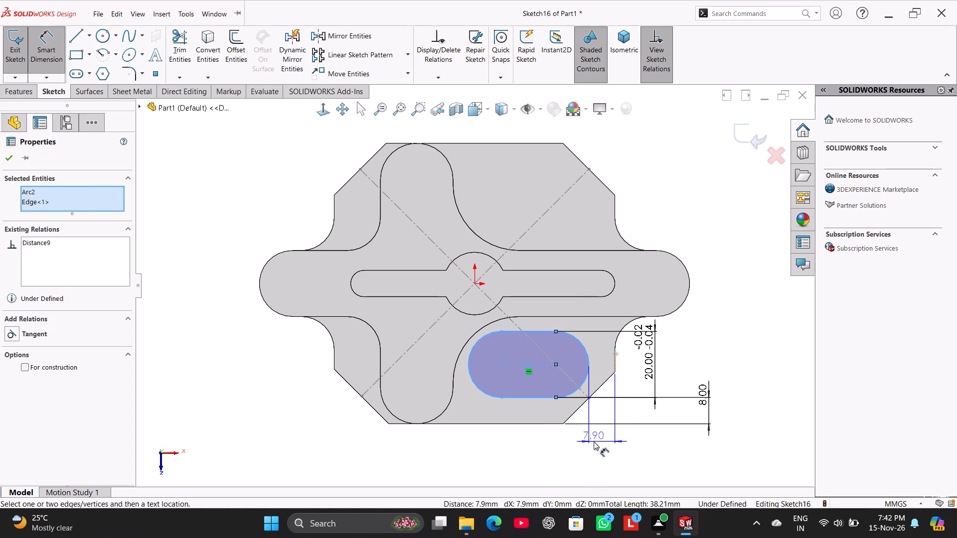
left_click(595, 442)
key("8")
key("Return")
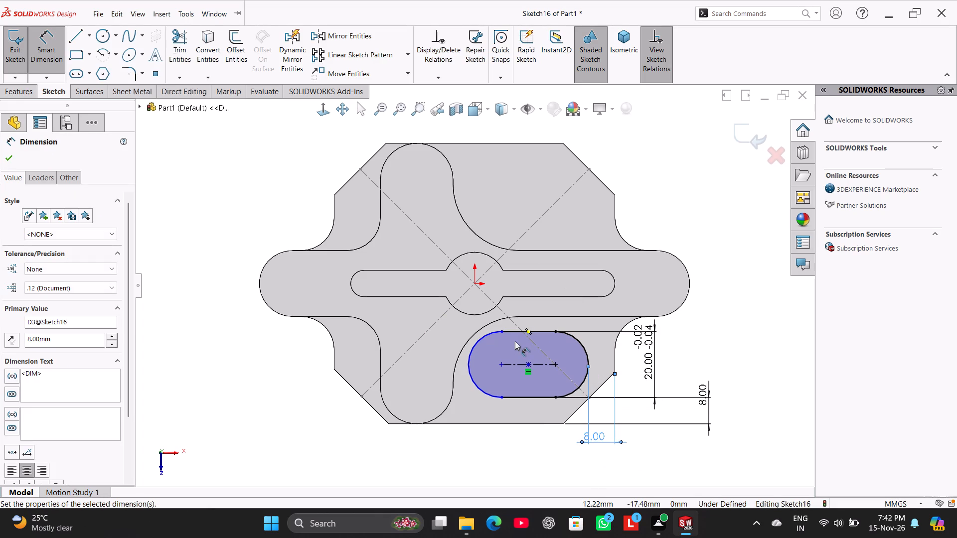
Dimension the slot's overall length between its two end arcs as 30 mm.
left_click(585, 353, "shift")
left_click(467, 364, "shift")
left_click(525, 447)
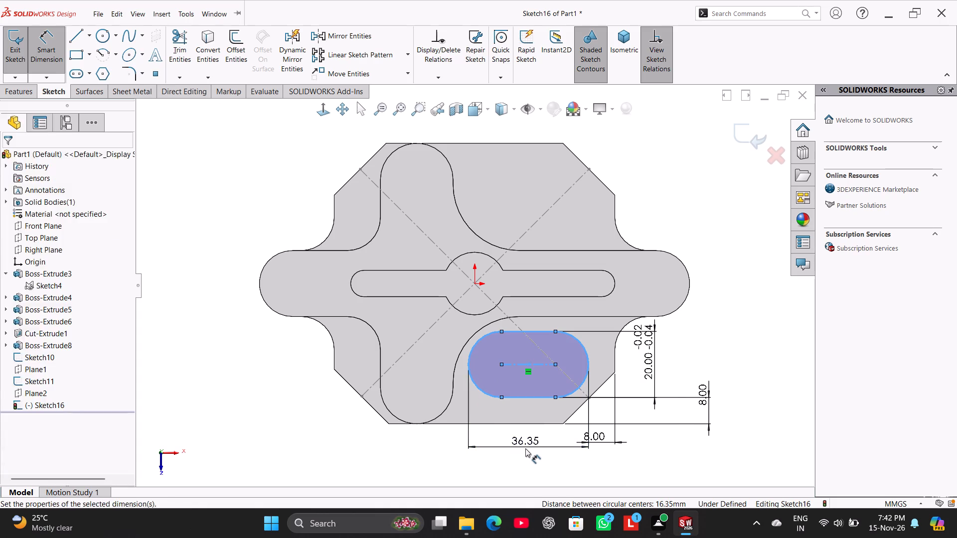
type("30")
key("Return")
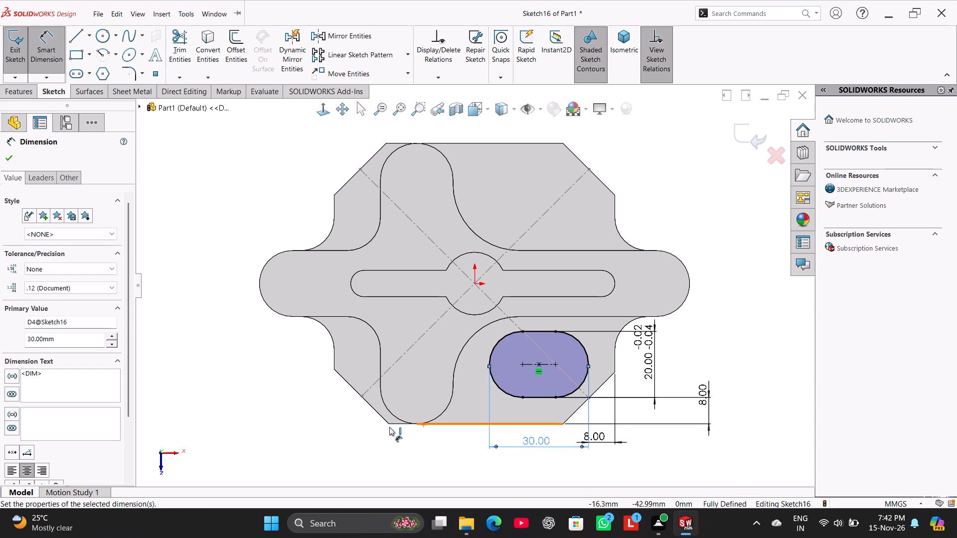
right_click(232, 220)
left_click(266, 254)
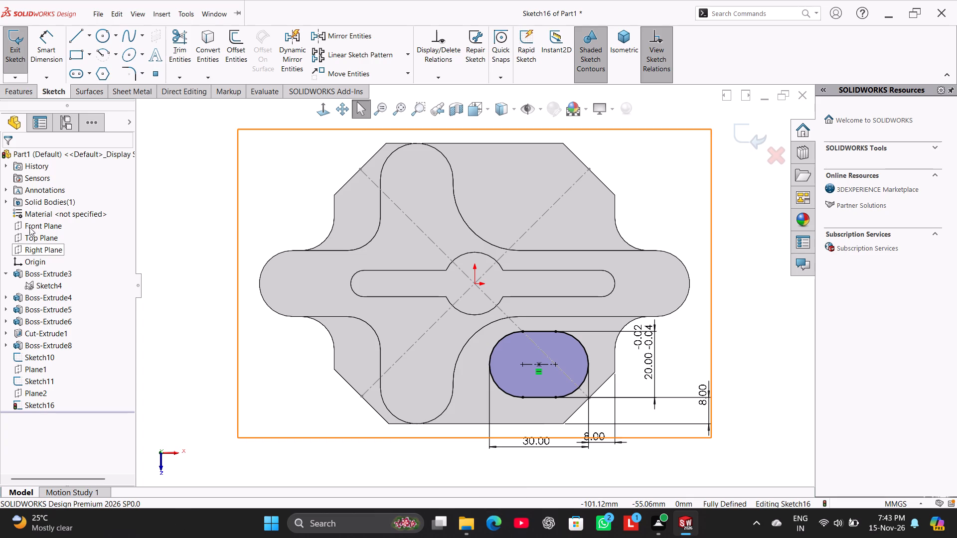
Cut-extrude the slot sketch with a Blind depth of 14 mm.
left_click(20, 92)
left_click(173, 52)
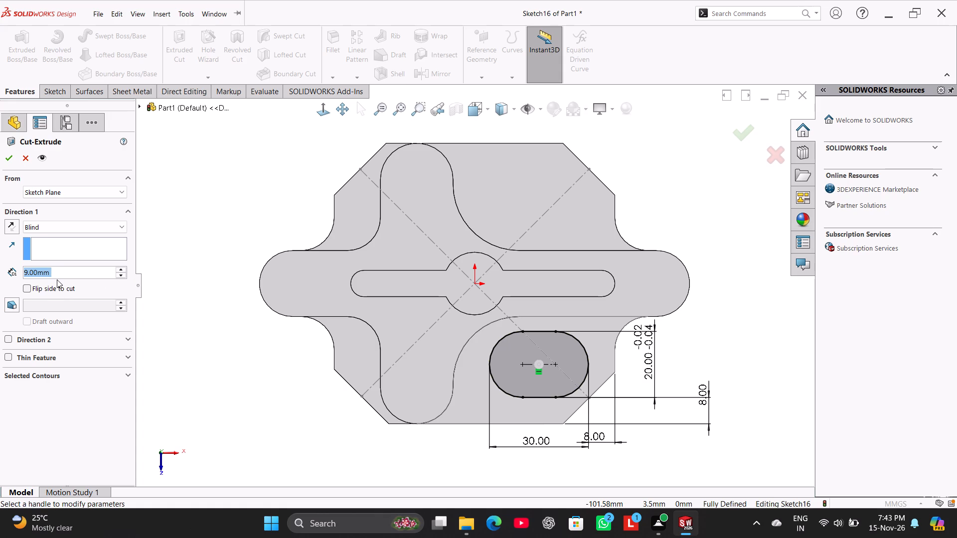
type("14")
key("Return")
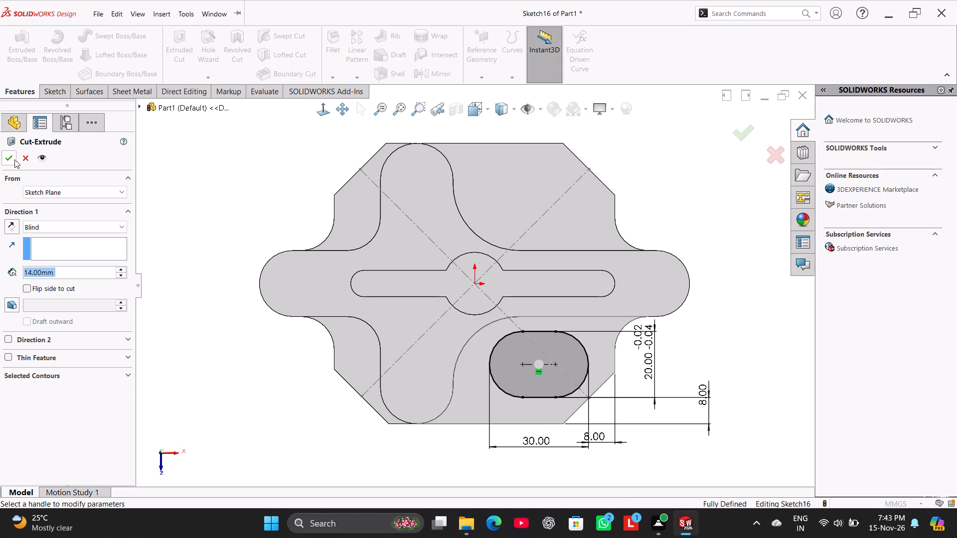
left_click(15, 157)
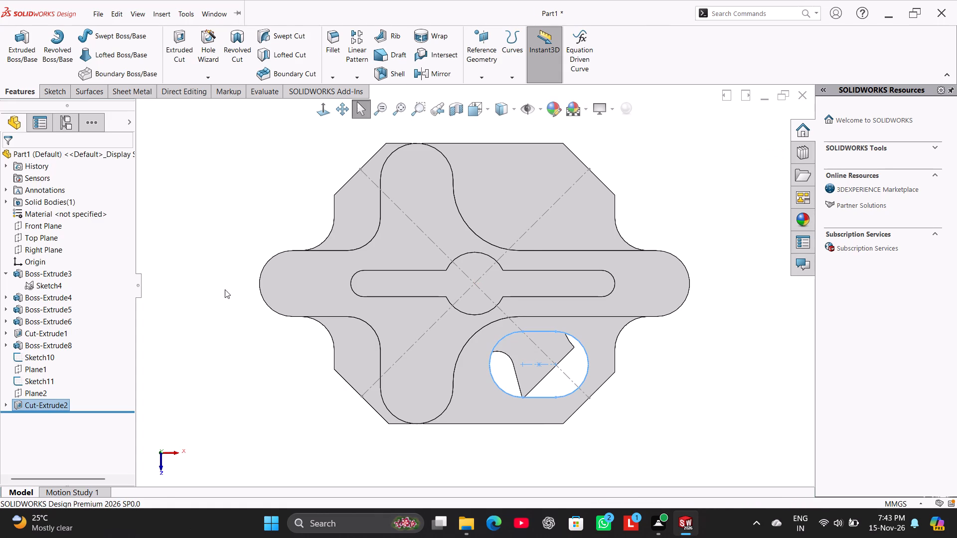
Inspect the slot cut and the plate's underside from several angles.
middle_click_drag(225, 289, 238, 201)
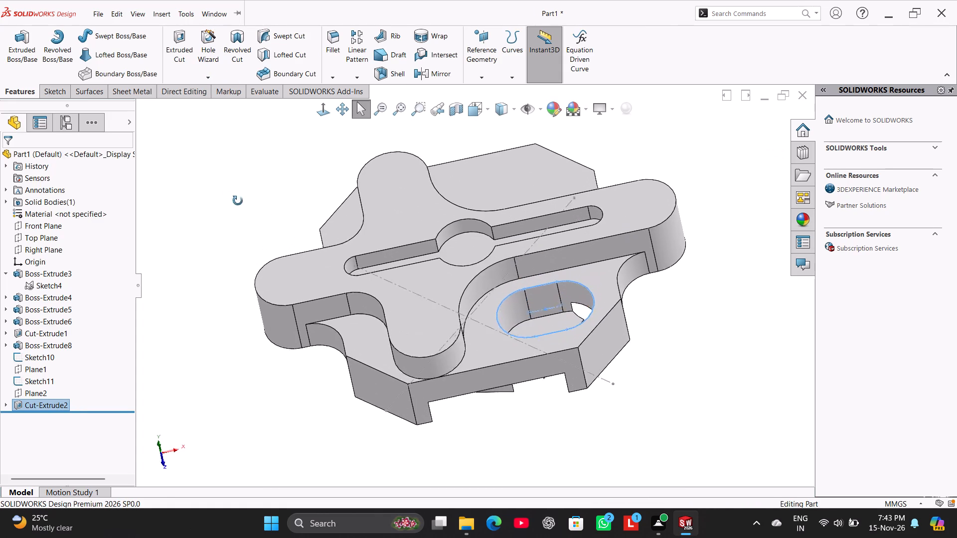
middle_click_drag(238, 201, 241, 229)
left_click(241, 230)
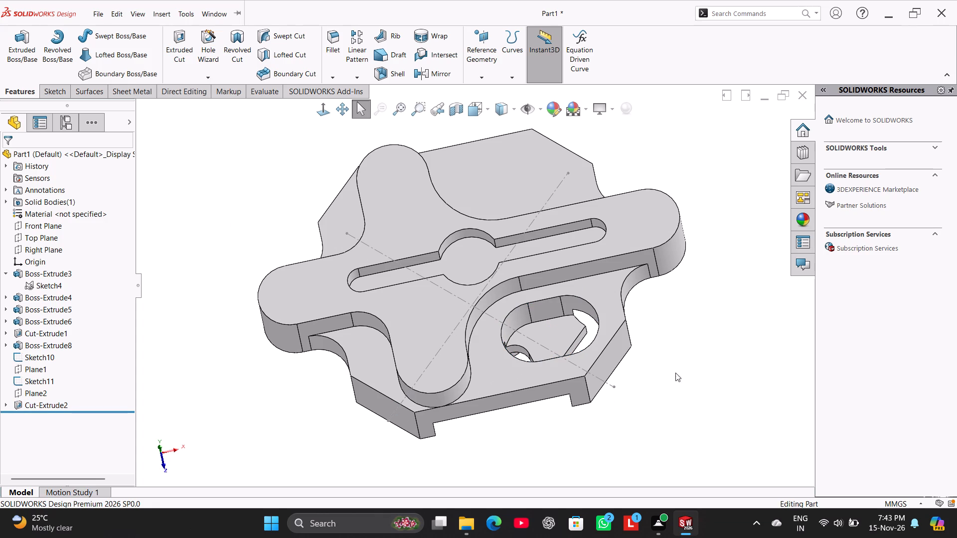
middle_click_drag(678, 369, 621, 198)
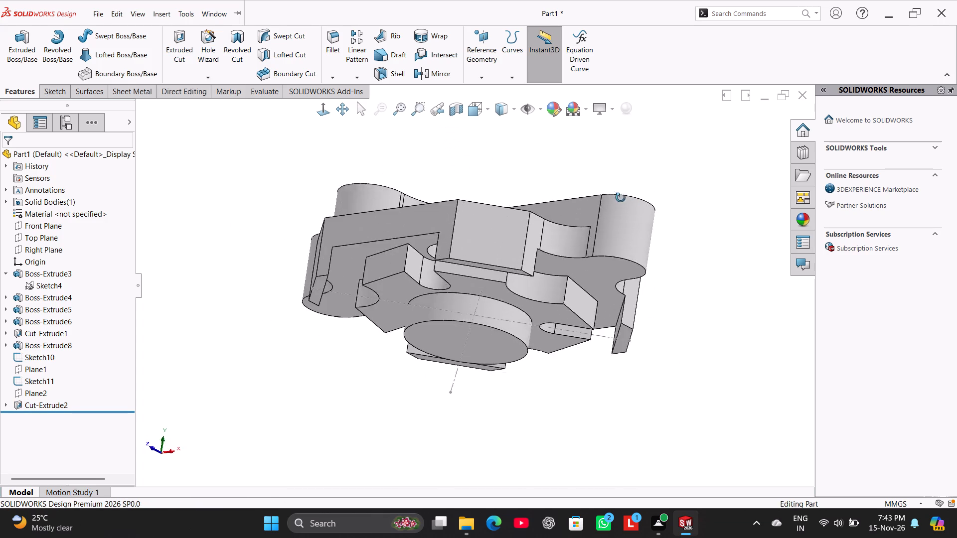
middle_click_drag(621, 198, 537, 219)
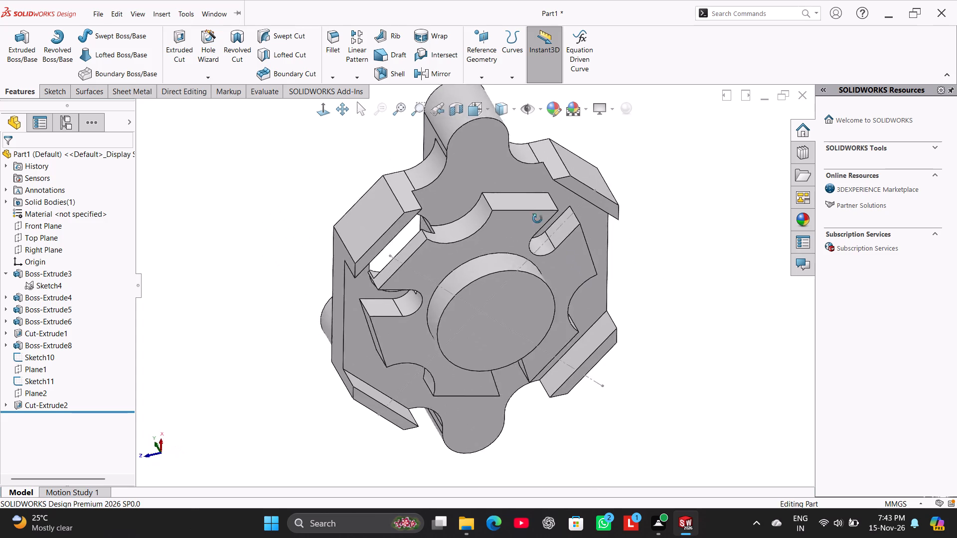
middle_click_drag(537, 219, 540, 394)
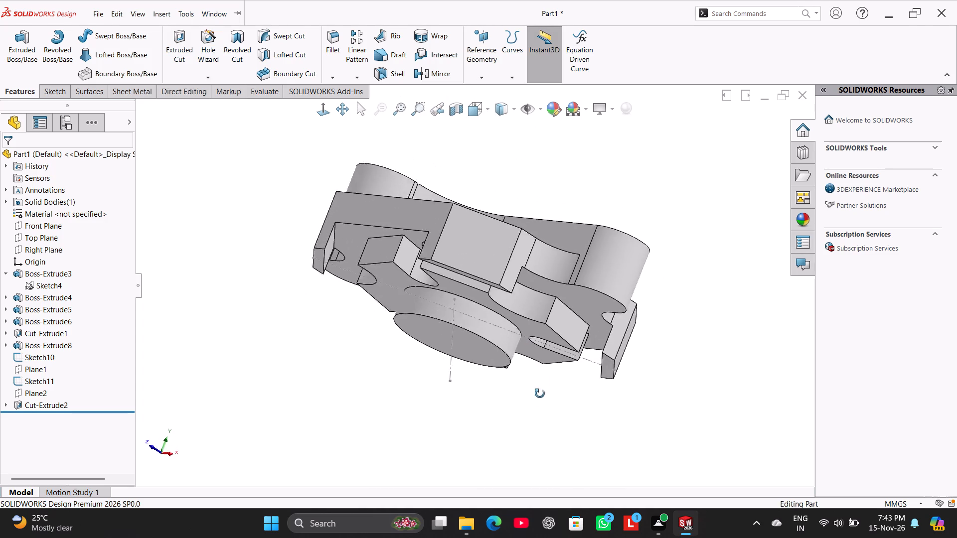
middle_click_drag(540, 394, 465, 381)
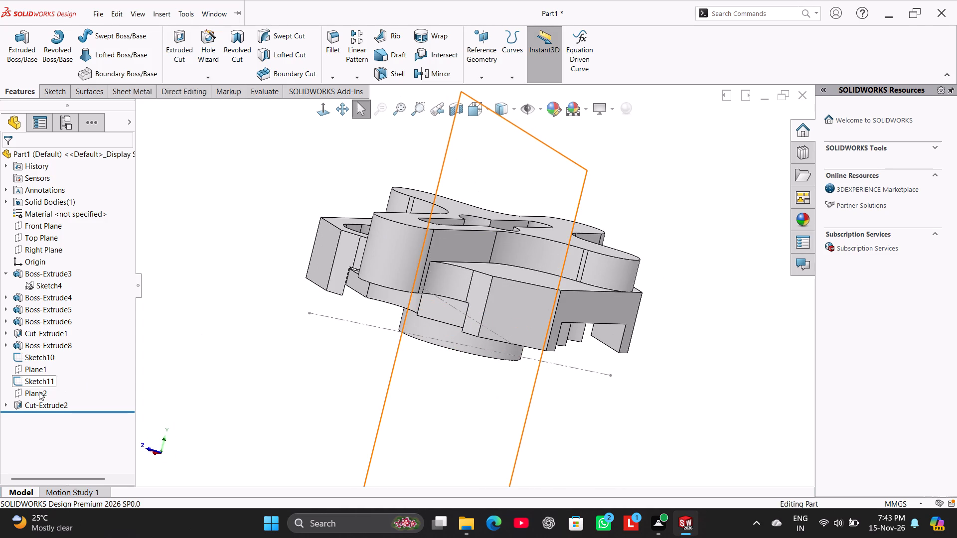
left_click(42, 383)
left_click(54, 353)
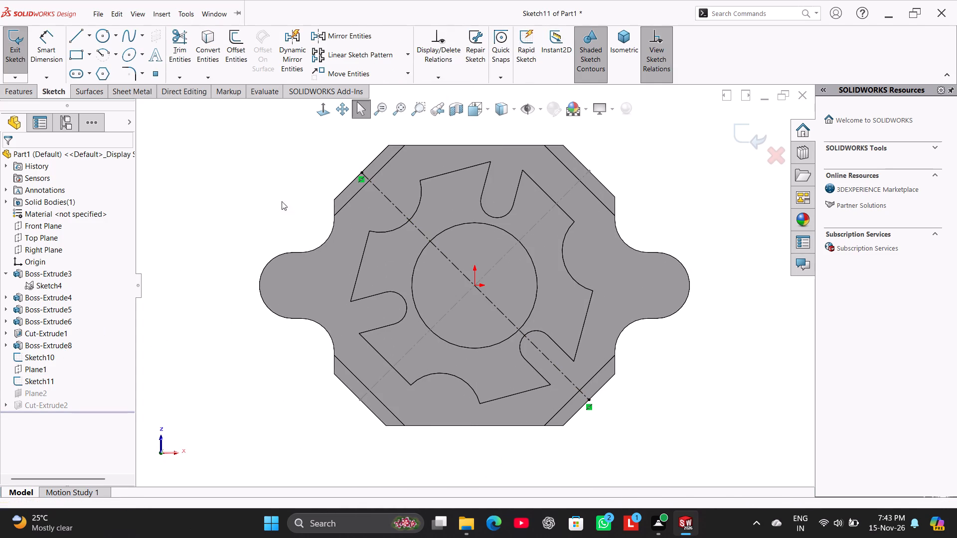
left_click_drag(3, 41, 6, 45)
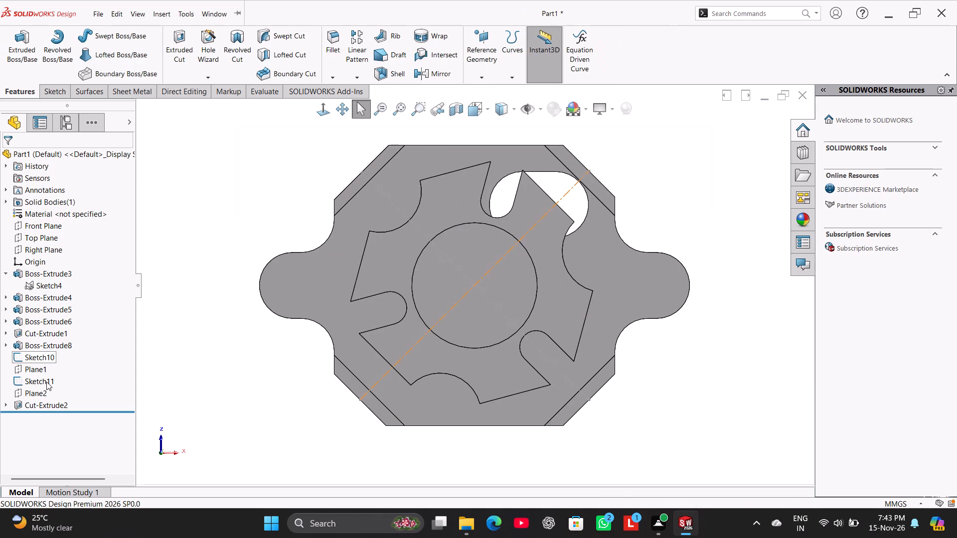
Start a new sketch on Plane2.
right_click(42, 389)
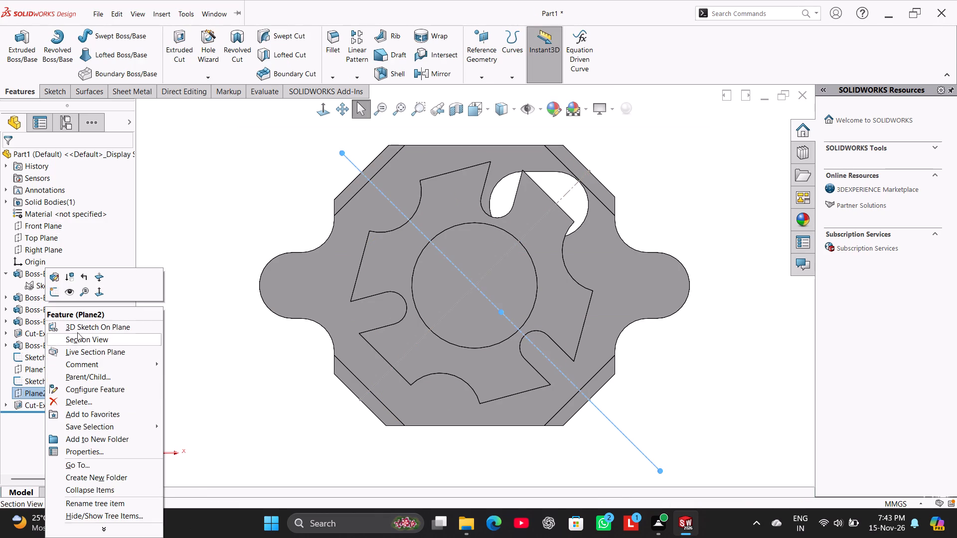
left_click(55, 292)
left_click(192, 233)
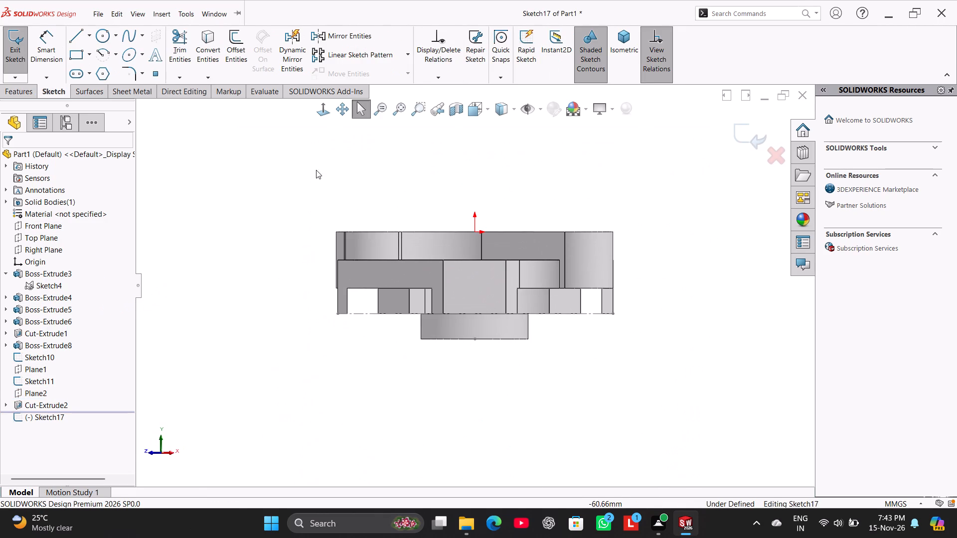
Apply a zonal section view through Plane1 at 0 mm offset, viewed square to the cut.
left_click(455, 110)
left_click(321, 113)
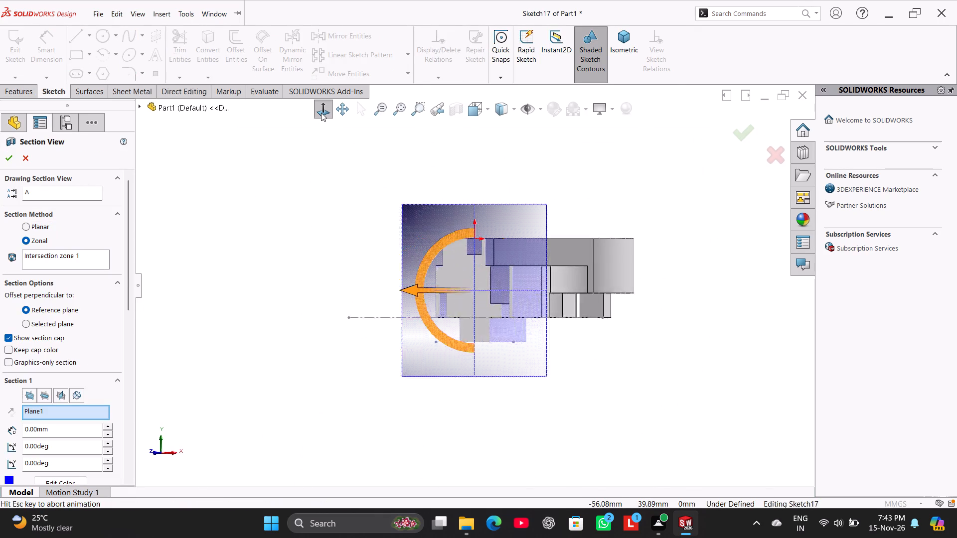
left_click(8, 161)
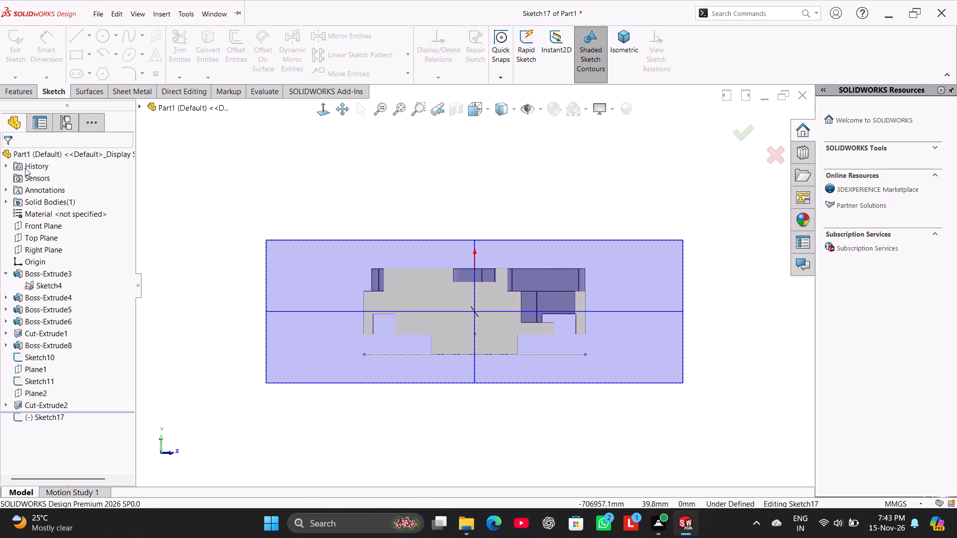
left_click(234, 185)
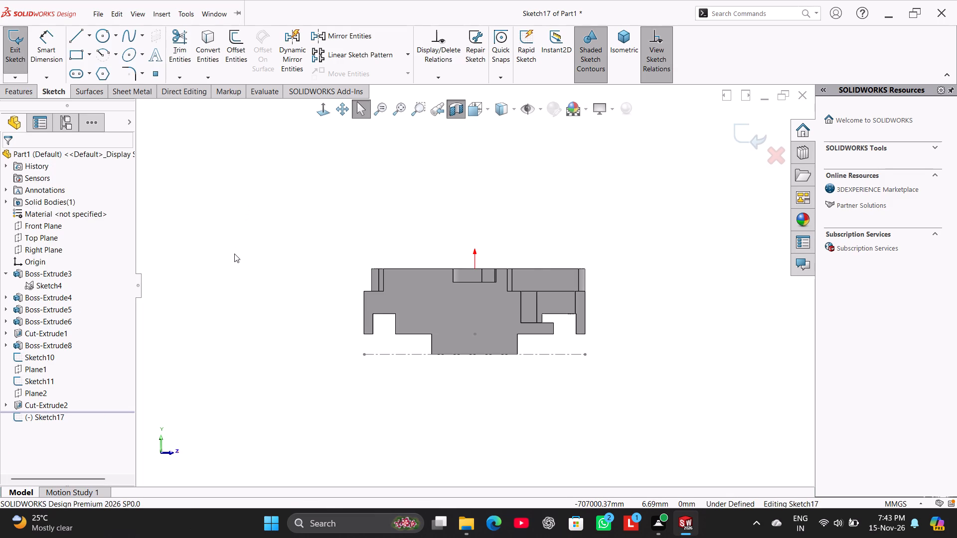
Examine the sectioned part from the standard view directions and square to the sketch plane.
key("ctrl+1")
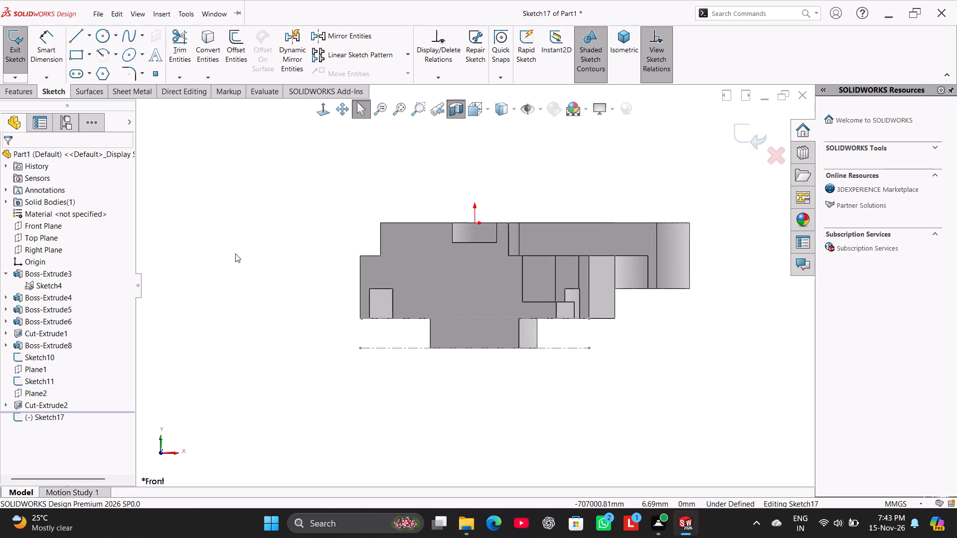
key("ctrl+2")
key("ctrl+3")
key("ctrl+4")
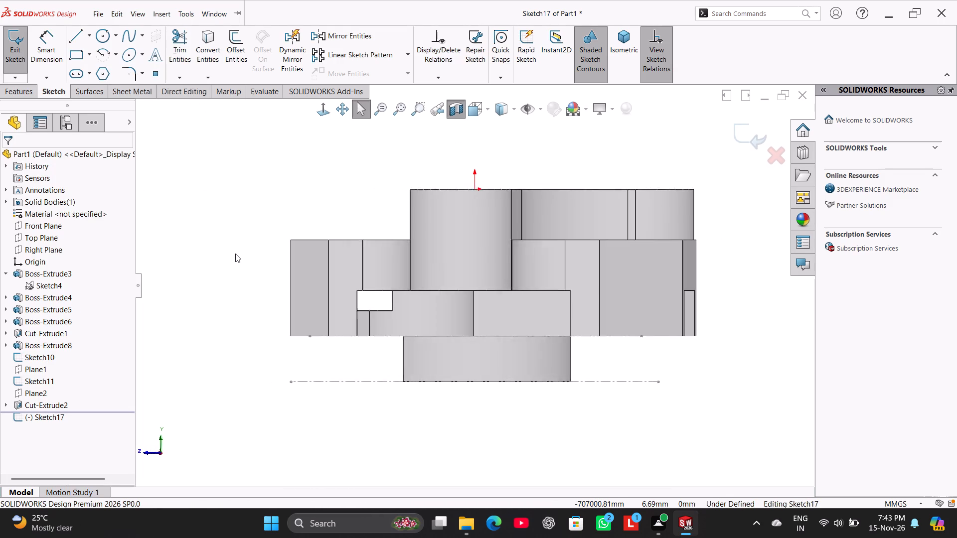
key("ctrl+5")
key("ctrl+6")
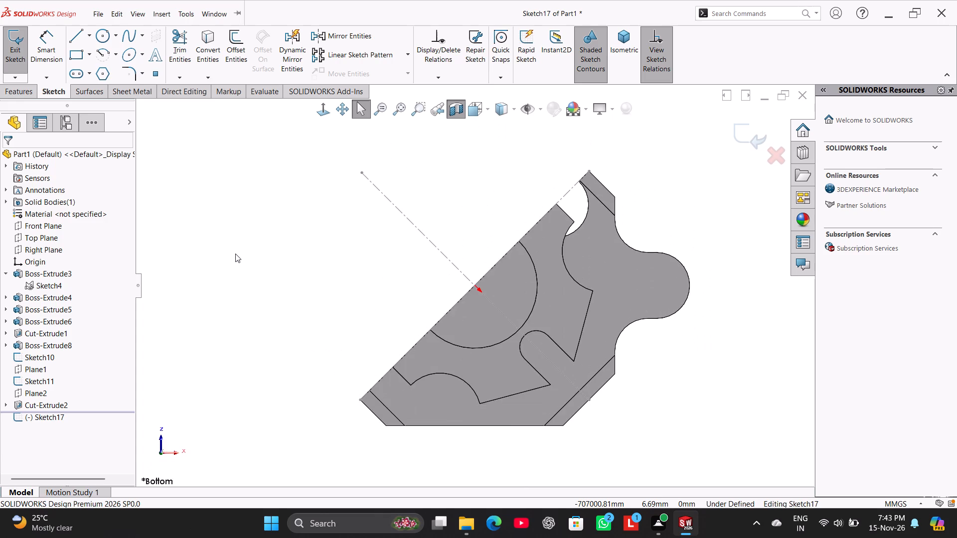
key("ctrl+7")
key("ctrl+8")
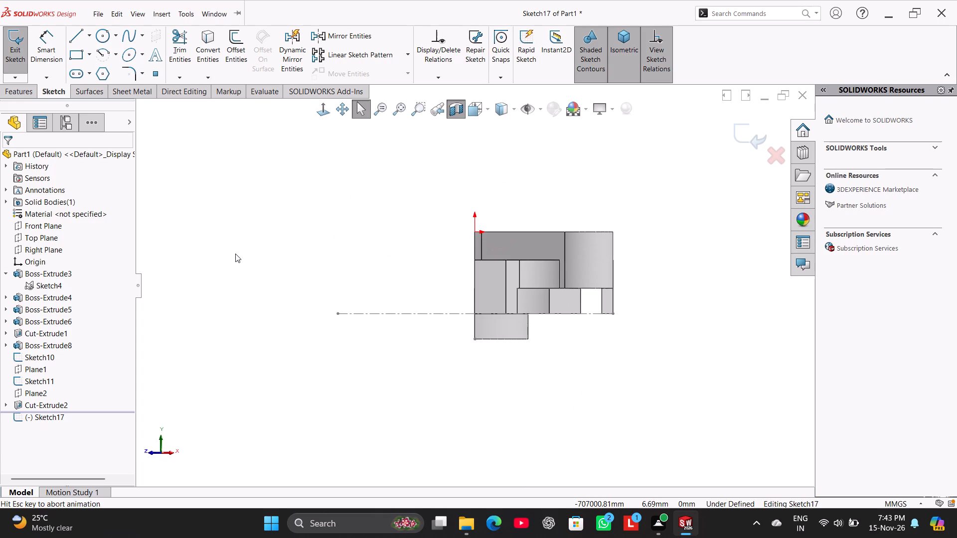
left_click(322, 111)
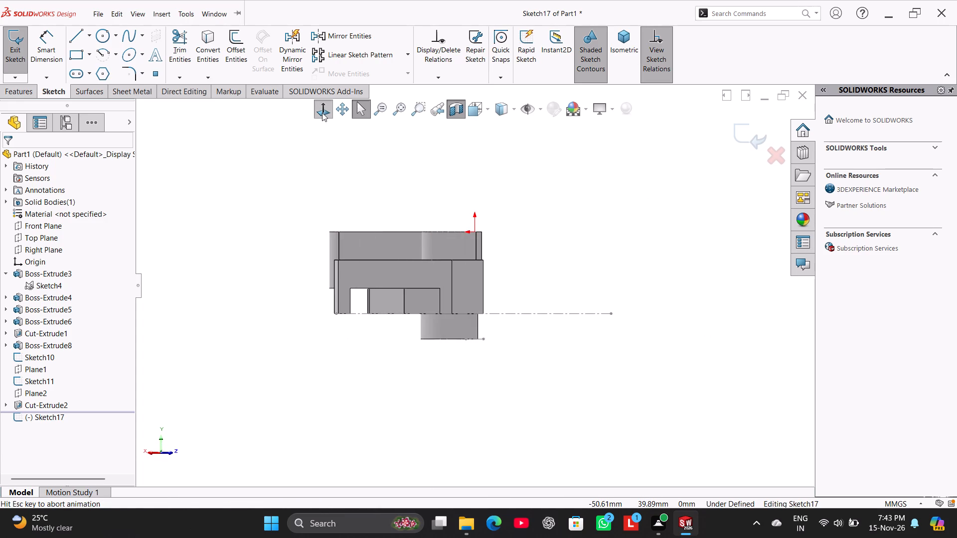
left_click(322, 113)
key("ctrl+1")
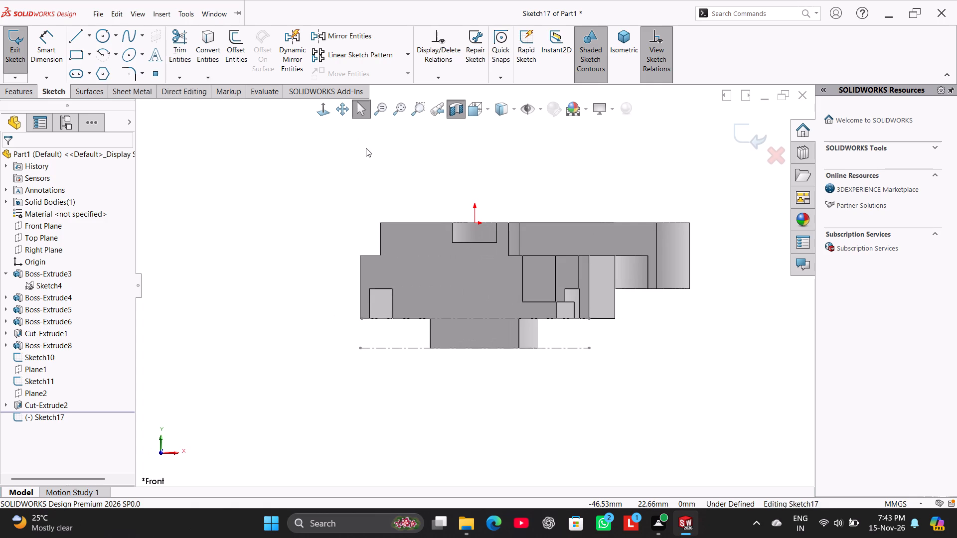
key("ctrl+2")
key("ctrl+3")
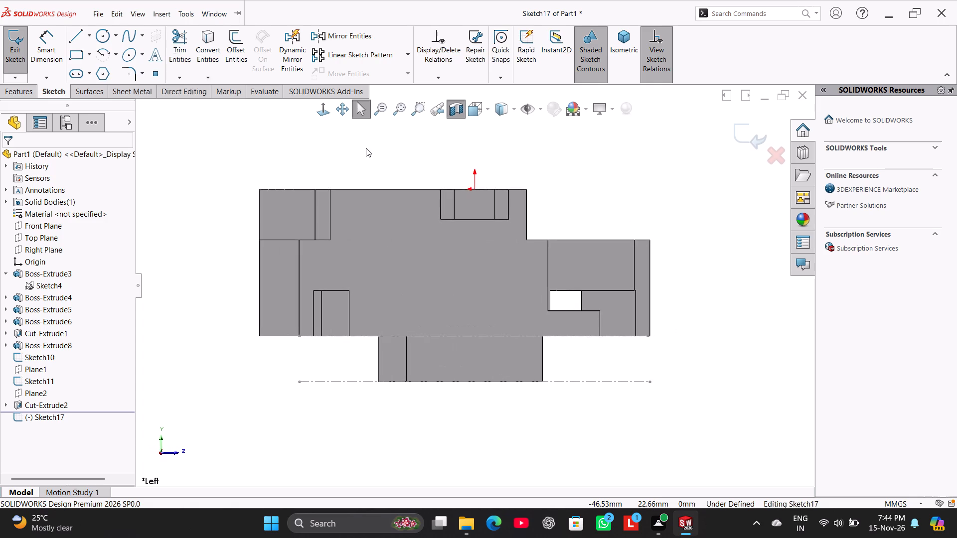
key("ctrl+4")
key("ctrl+5")
key("ctrl+6")
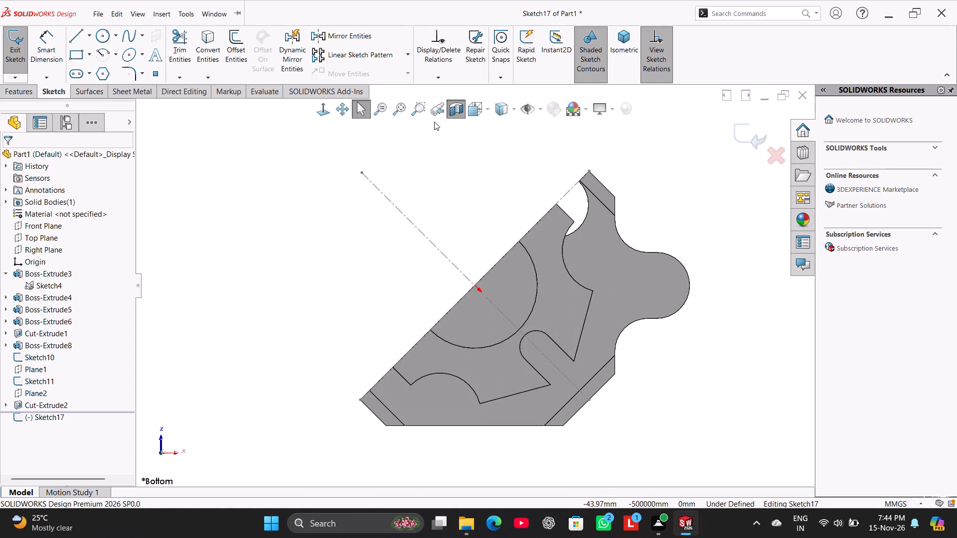
Reapply the Plane1 section view, examine the slot's depth square to the cut, and leave the empty sketch.
left_click(458, 114)
left_click(454, 107)
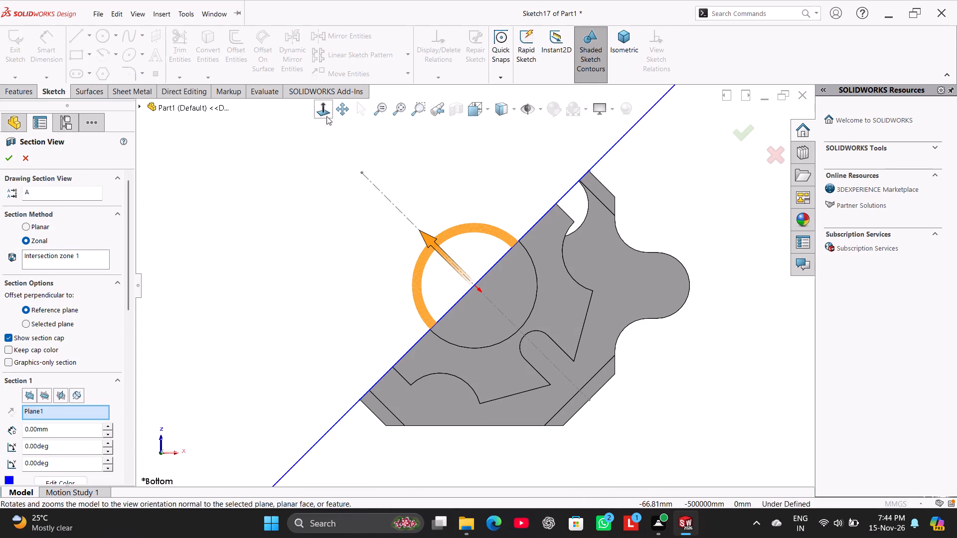
left_click(324, 114)
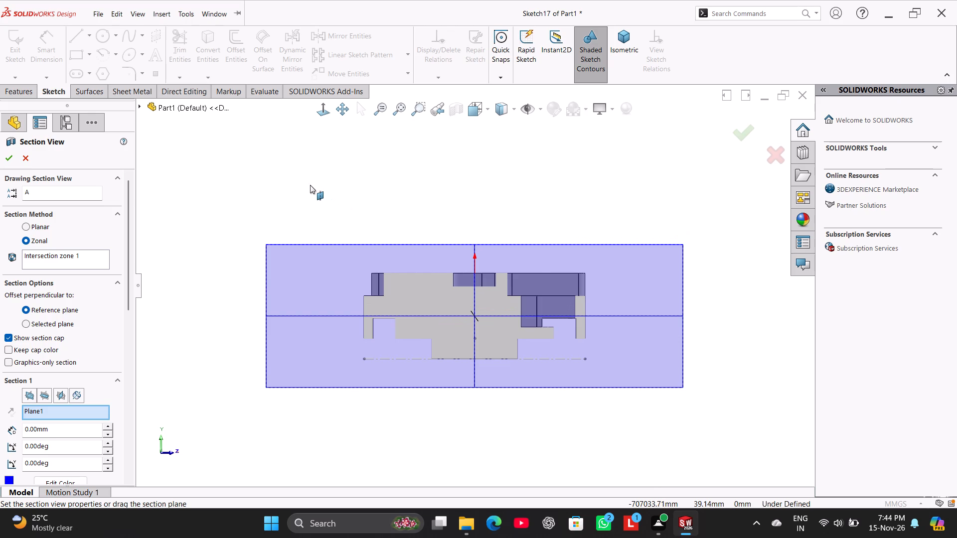
left_click(12, 156)
left_click(242, 169)
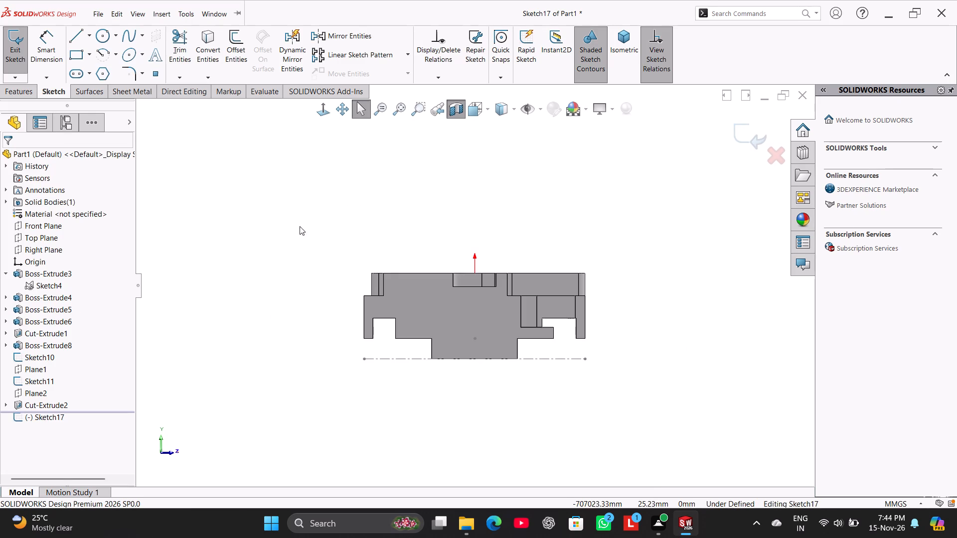
scroll(626, 310, "down", 2)
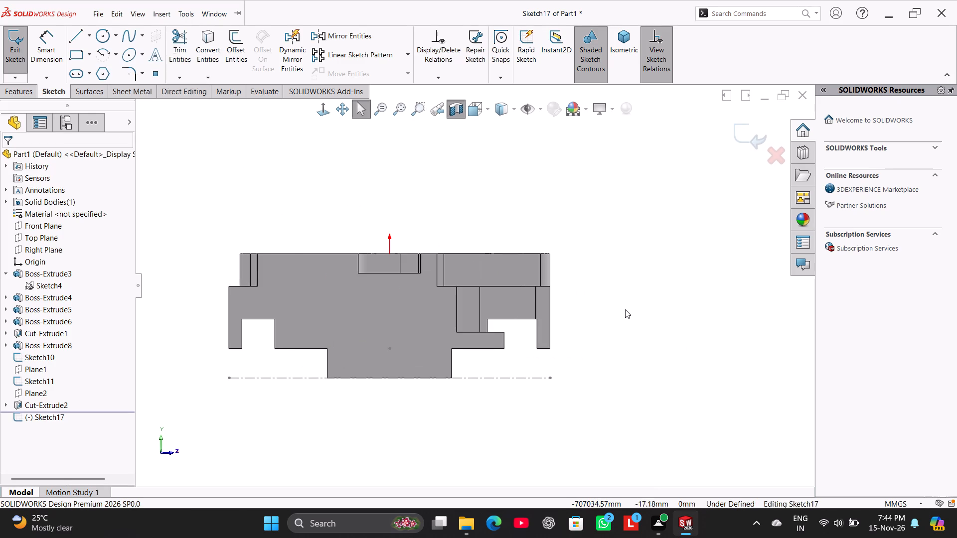
scroll(625, 308, "up", 1)
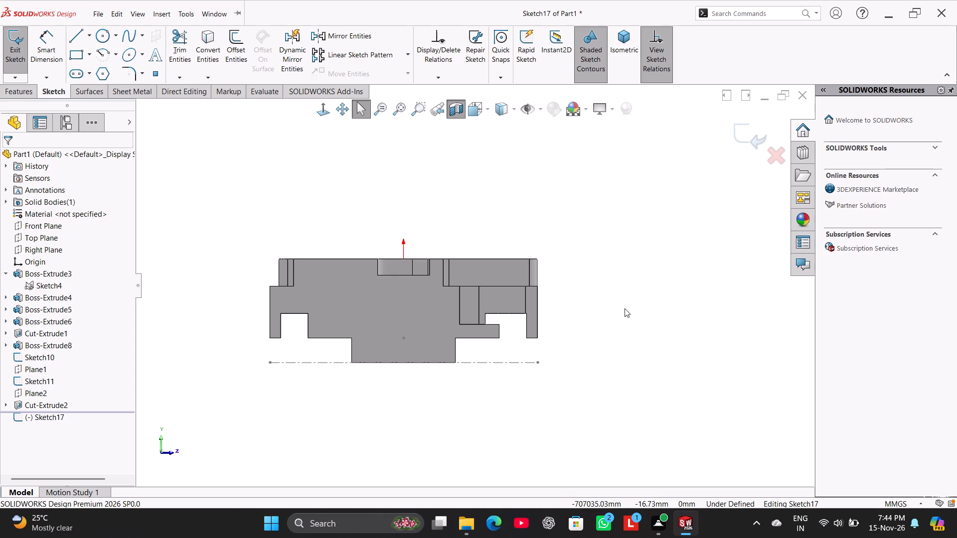
left_click(9, 47)
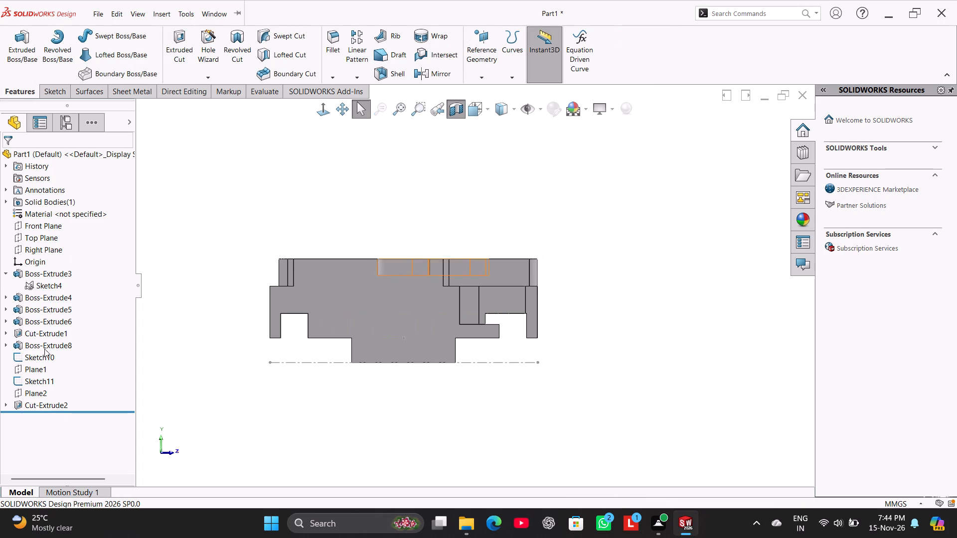
Change the slot cut's Direction 1 end condition to Up To Next.
right_click(52, 406)
left_click(59, 302)
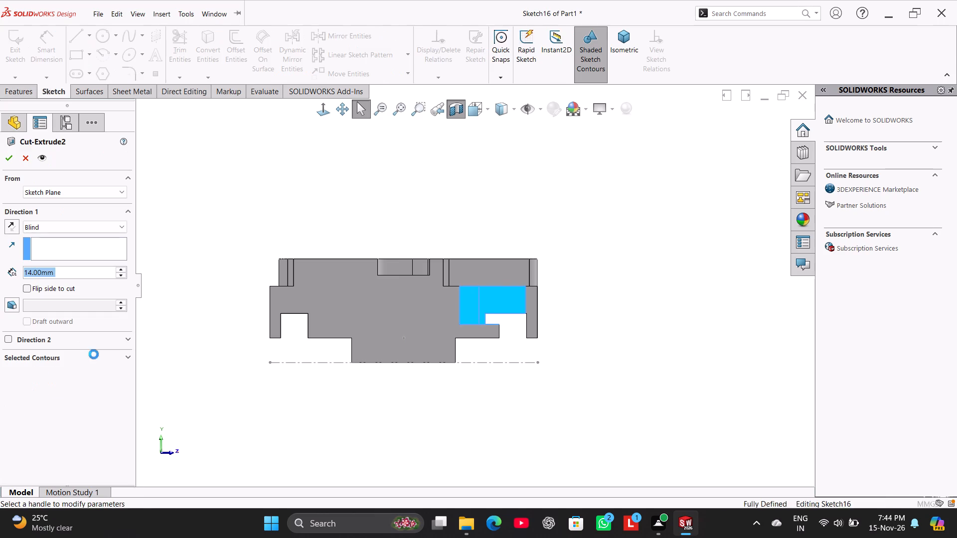
left_click(52, 228)
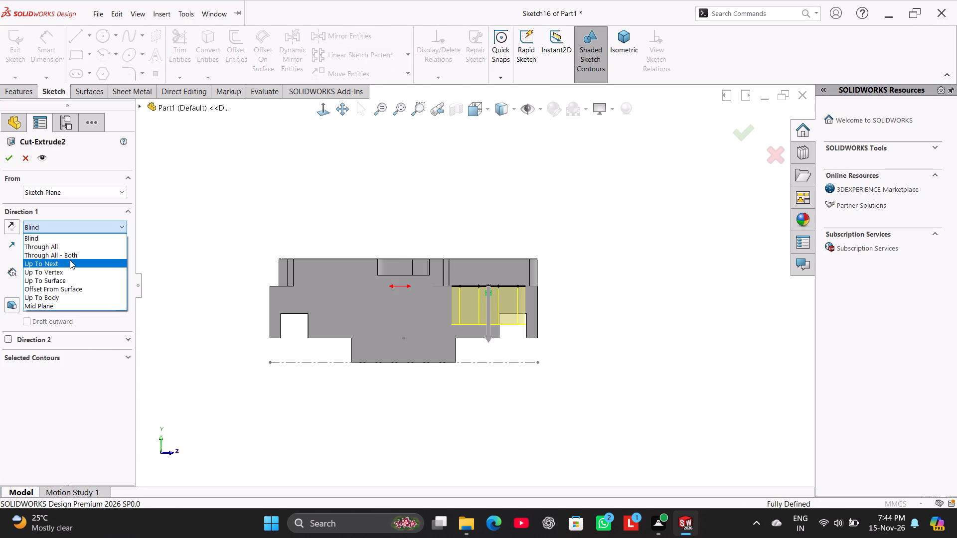
left_click(72, 264)
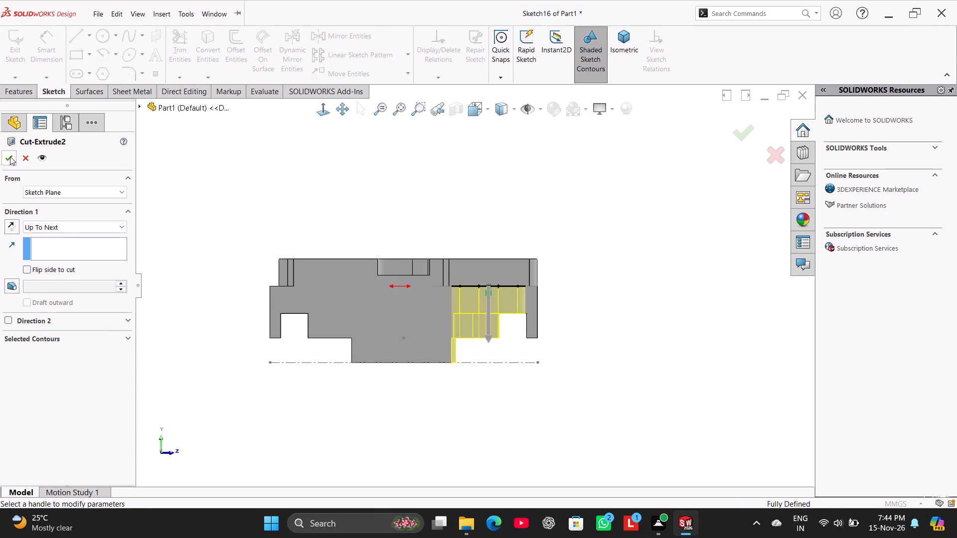
left_click(10, 156)
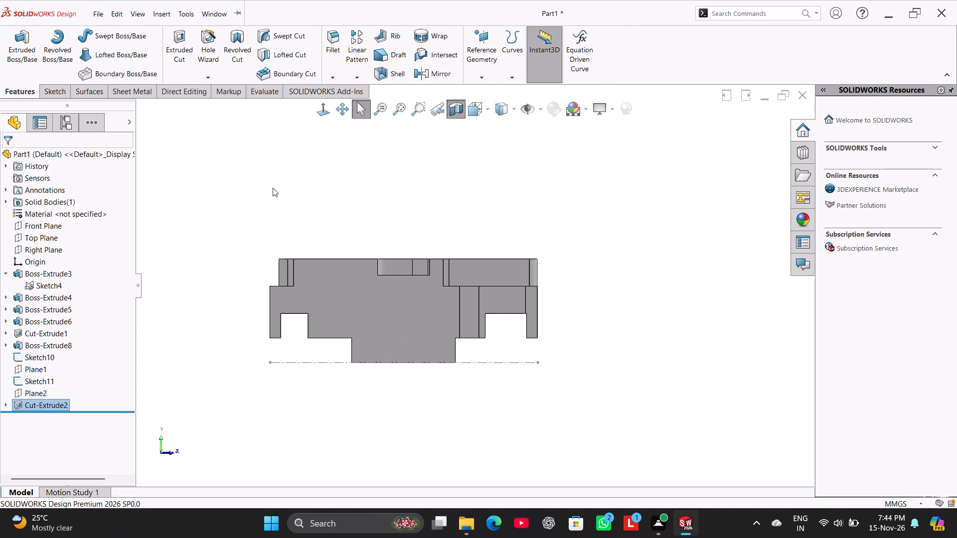
left_click(274, 188)
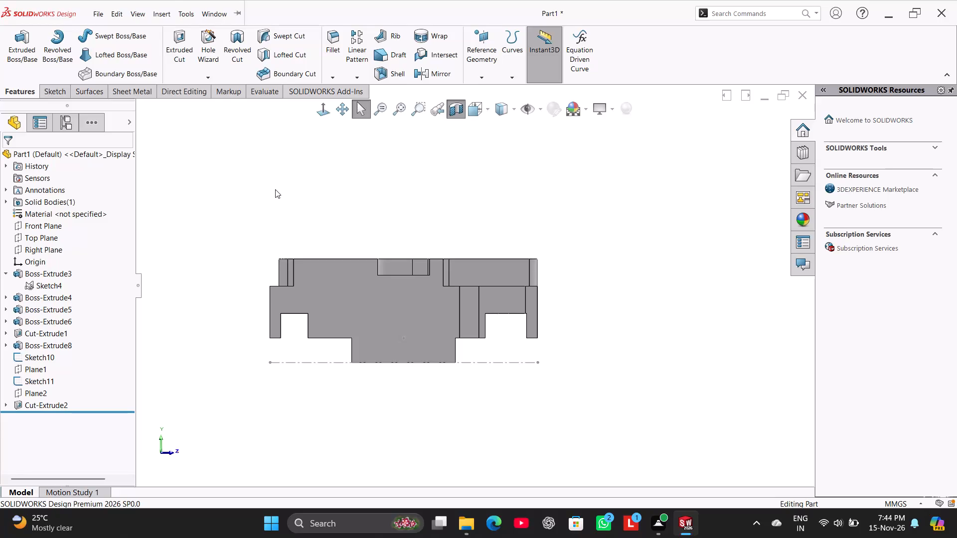
Start a new sketch on the face picked within the sectioned part.
left_click(59, 89)
left_click(36, 44)
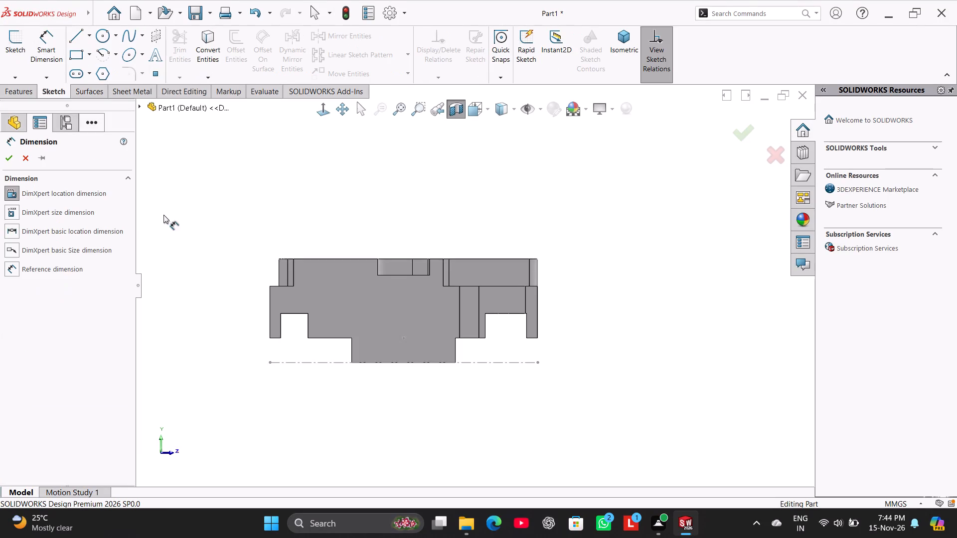
left_click(3, 31)
left_click(345, 303)
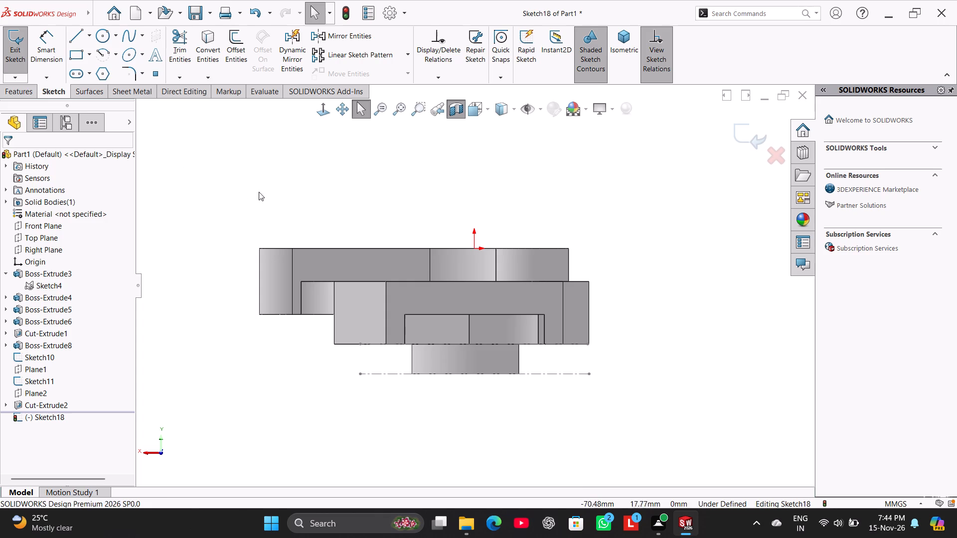
Switch the section view off and reapply it through Plane1, viewed square to the cut.
left_click(329, 110)
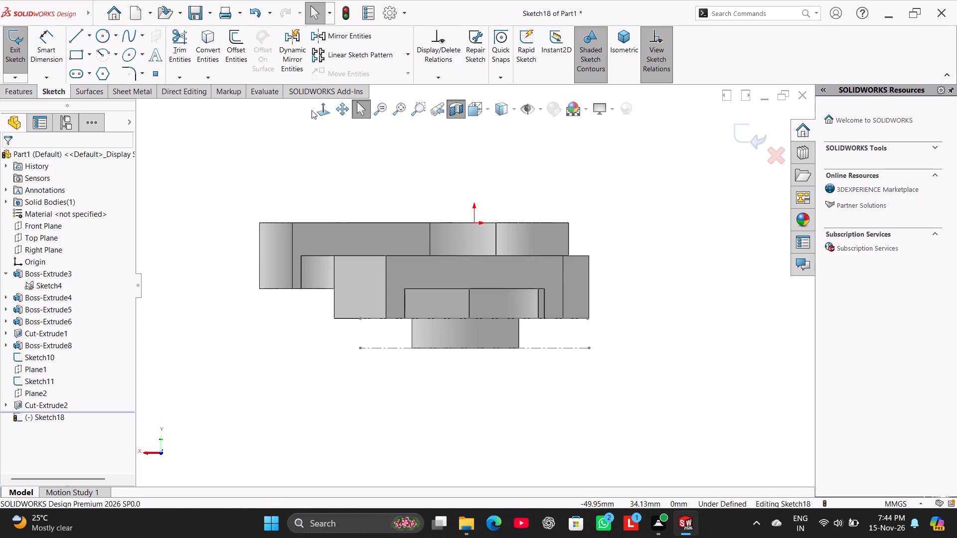
left_click(322, 110)
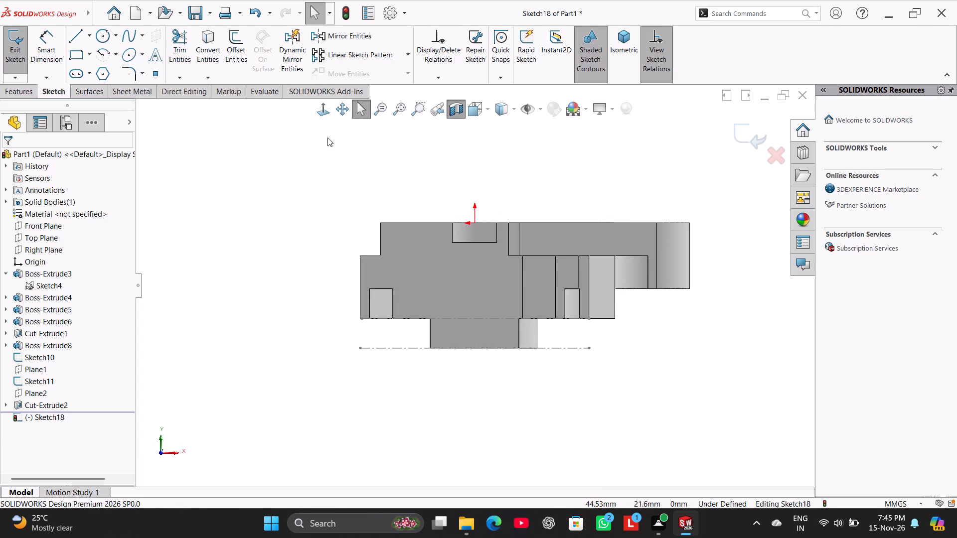
left_click(457, 116)
left_click(454, 110)
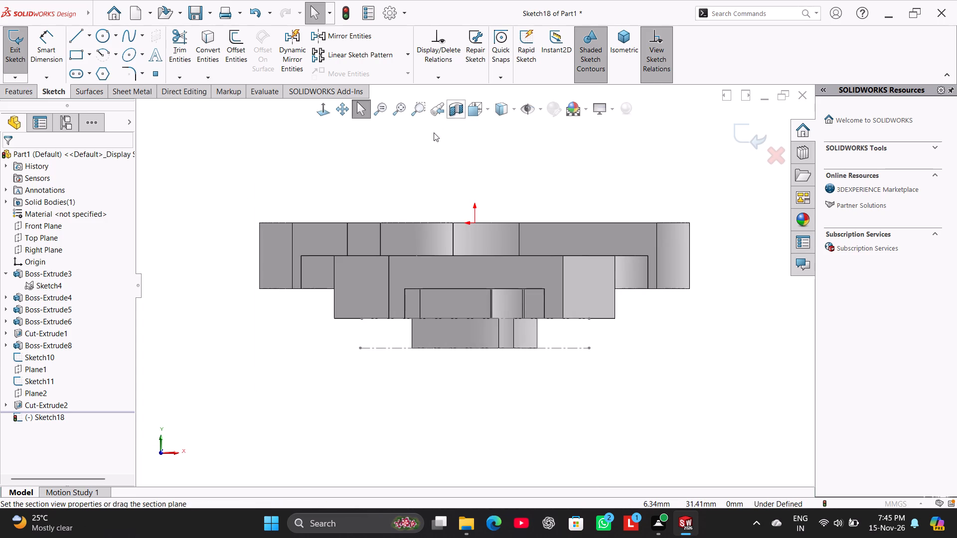
left_click(324, 116)
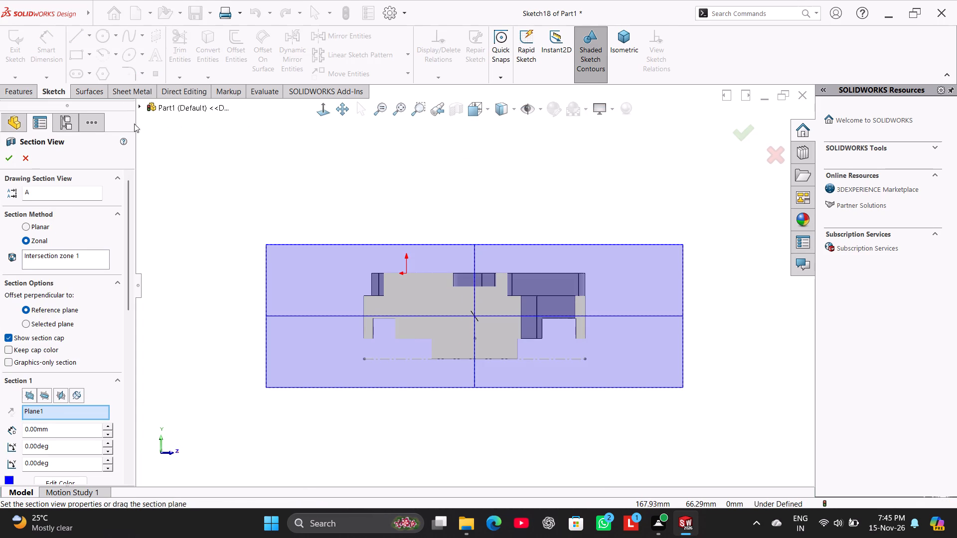
left_click(7, 158)
Check the depth of the lower plate's underside recess with Smart Dimension, without placing a dimension.
left_click(48, 58)
scroll(378, 309, "down", 2)
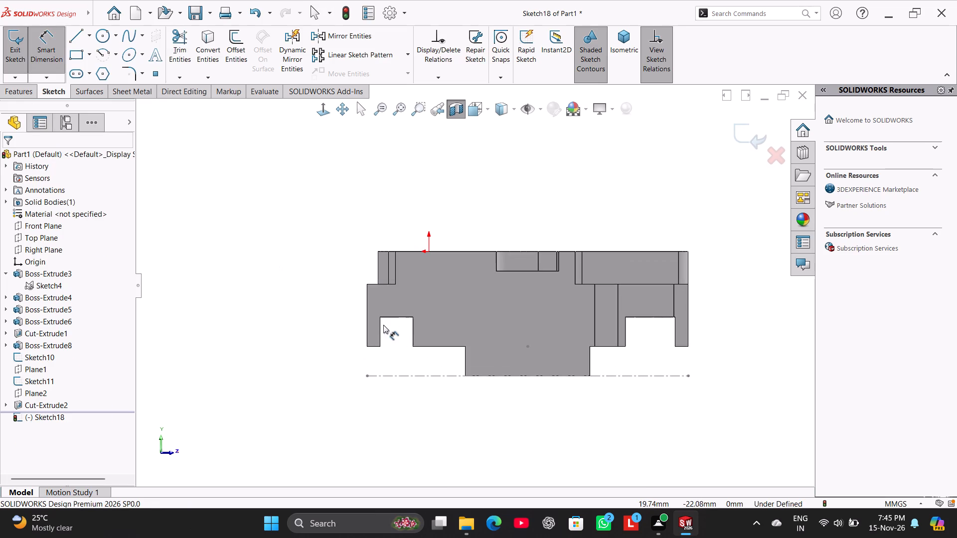
left_click(395, 316)
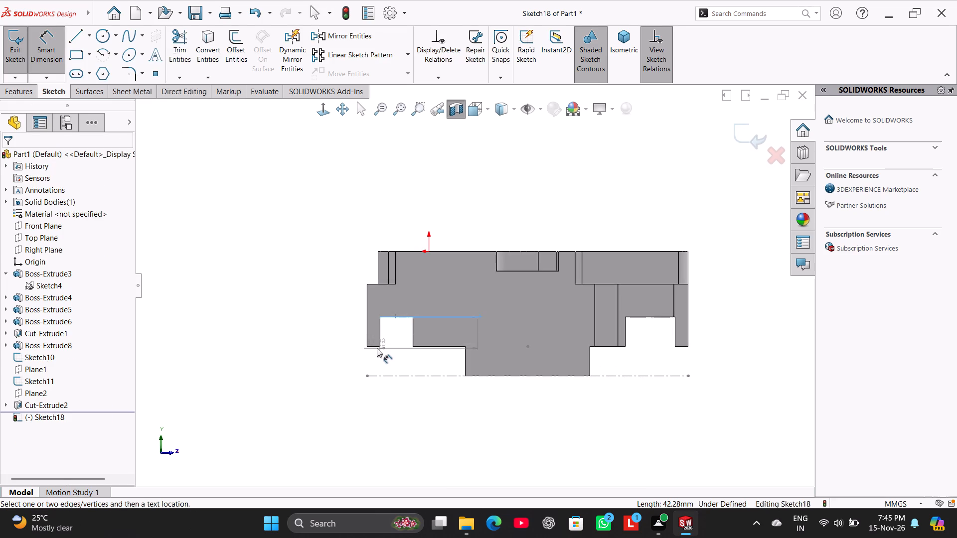
left_click(373, 345)
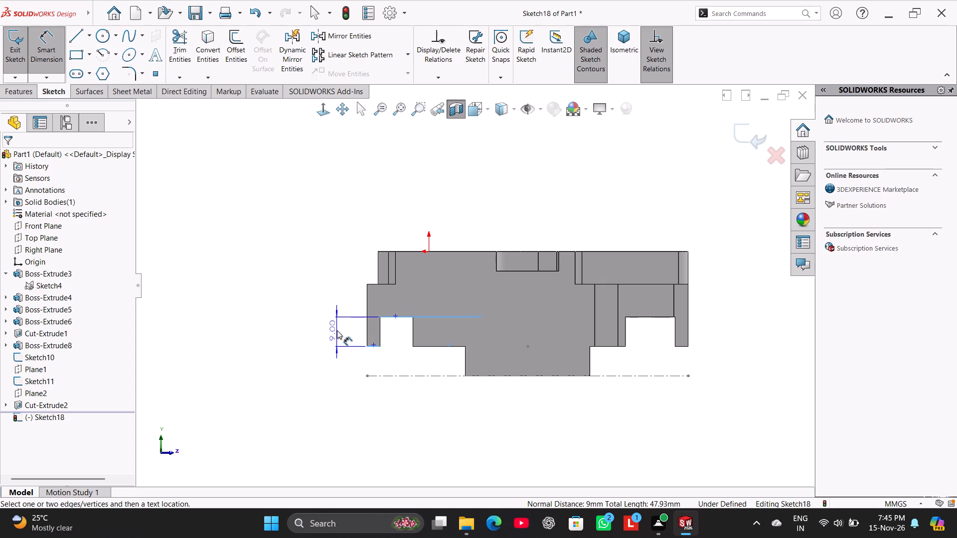
left_click(49, 47)
left_click(154, 219)
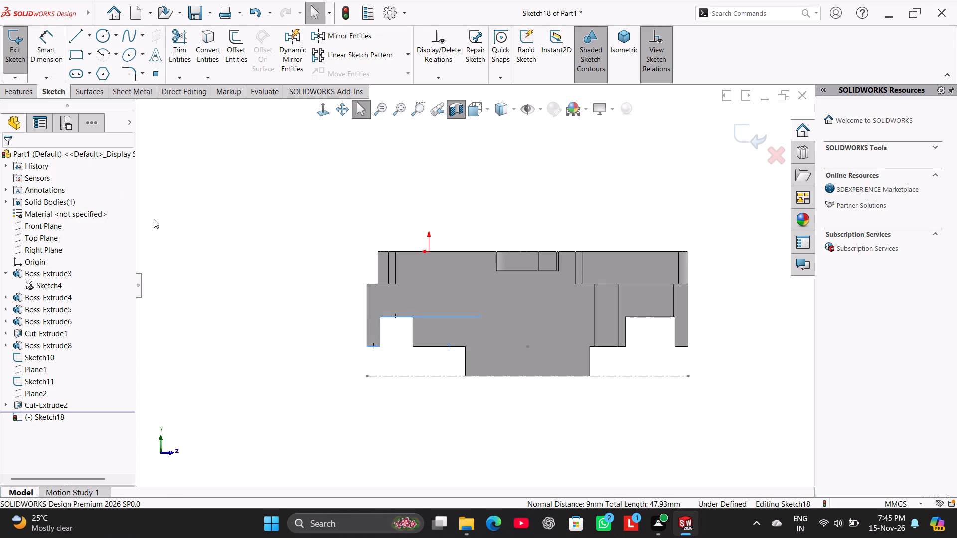
Check the overall height from the bottom centerline to the part's top edge with Smart Dimension, without placing a dimension.
left_click(34, 41)
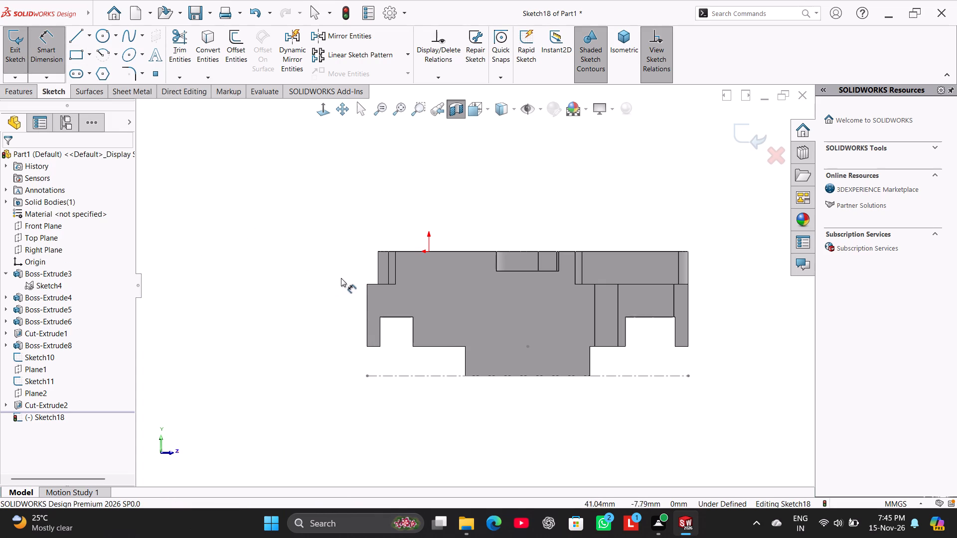
left_click(547, 375)
left_click(569, 250)
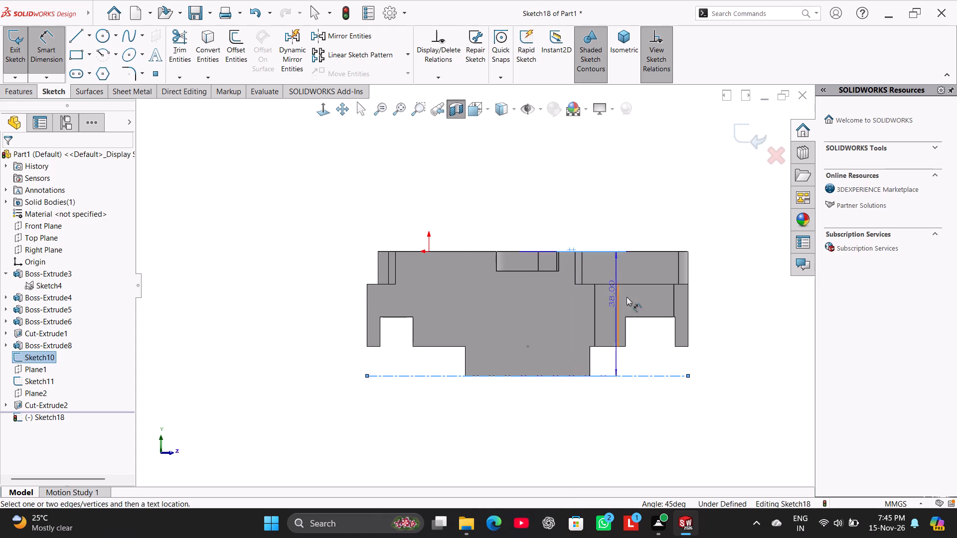
left_click(67, 51)
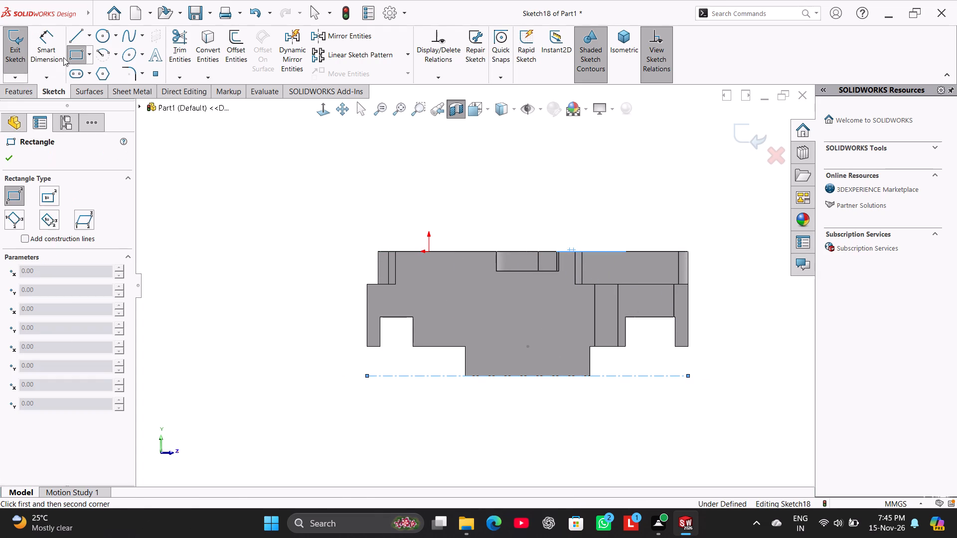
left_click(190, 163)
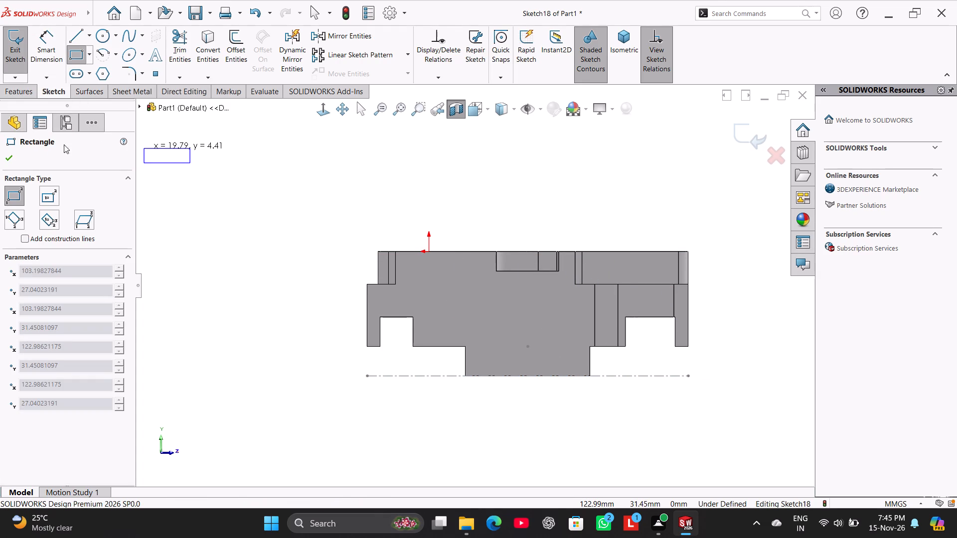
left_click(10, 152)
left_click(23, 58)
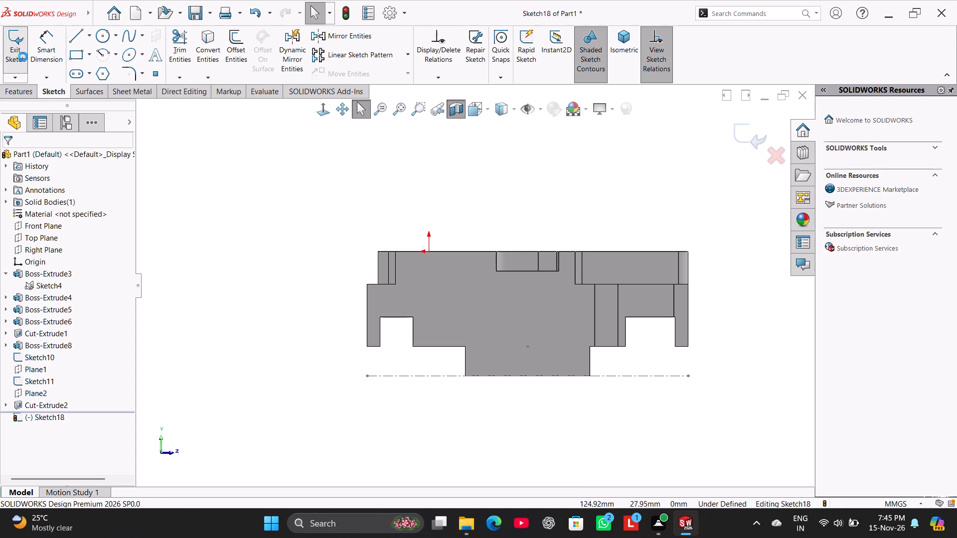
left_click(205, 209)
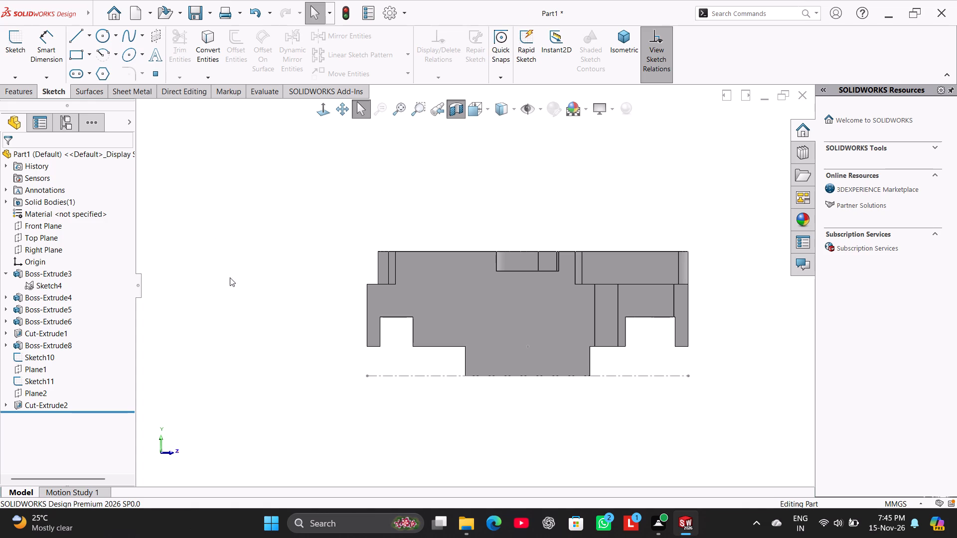
Examine the sectioned part from several angles, then switch the section view off and inspect the whole part.
middle_click_drag(254, 387, 241, 165)
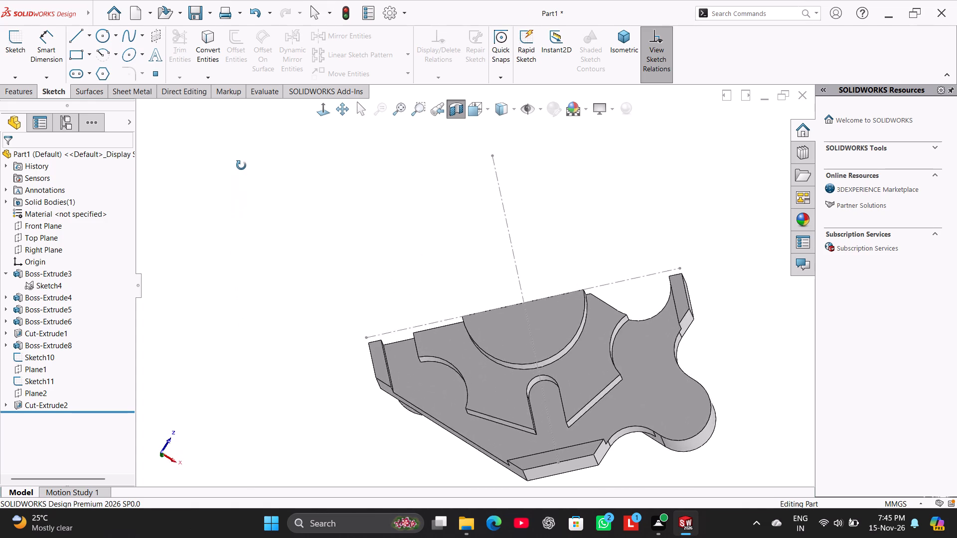
middle_click_drag(241, 165, 272, 349)
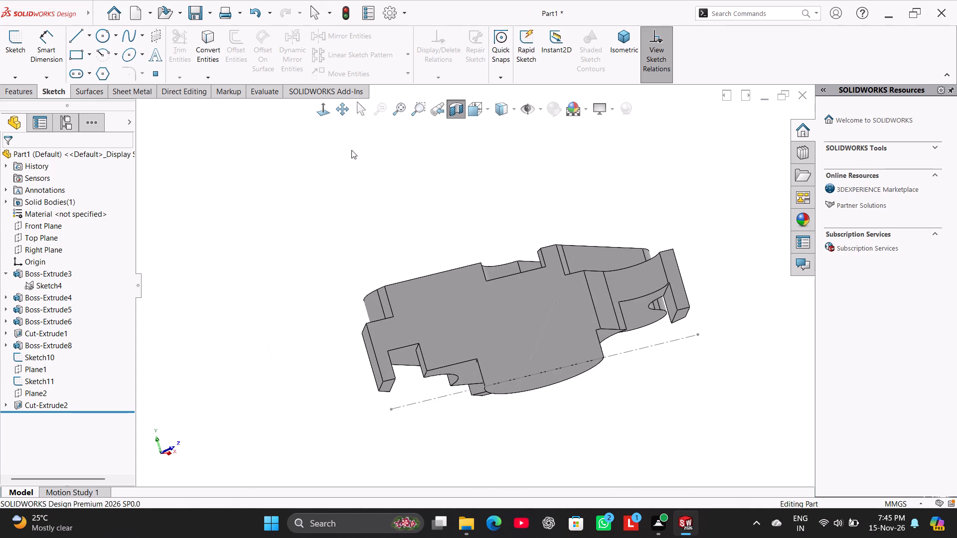
left_click(321, 112)
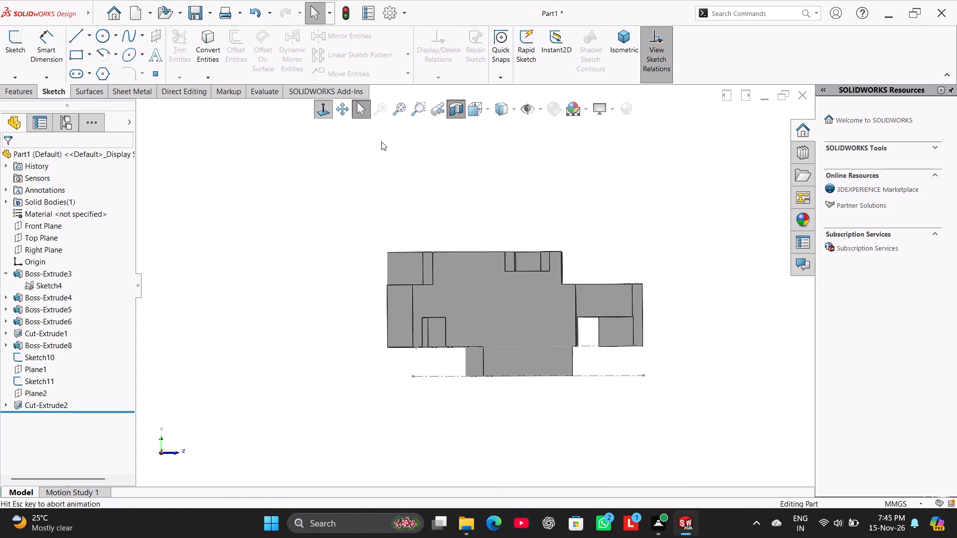
left_click(453, 109)
middle_click_drag(328, 242, 325, 315)
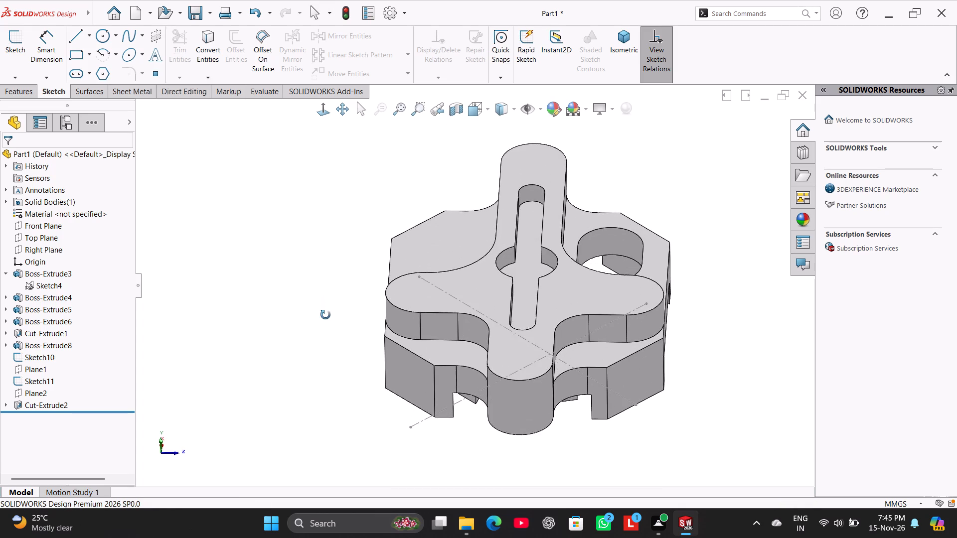
middle_click_drag(325, 315, 323, 275)
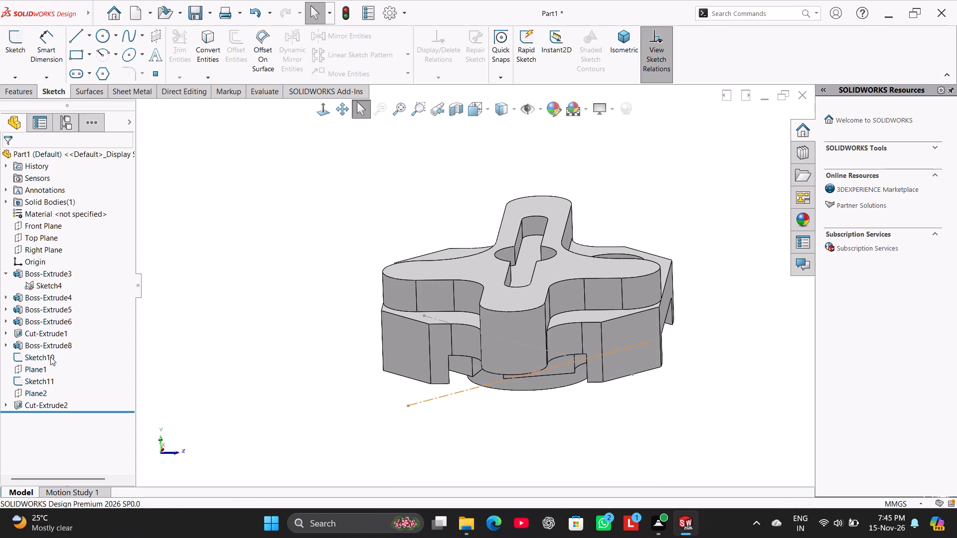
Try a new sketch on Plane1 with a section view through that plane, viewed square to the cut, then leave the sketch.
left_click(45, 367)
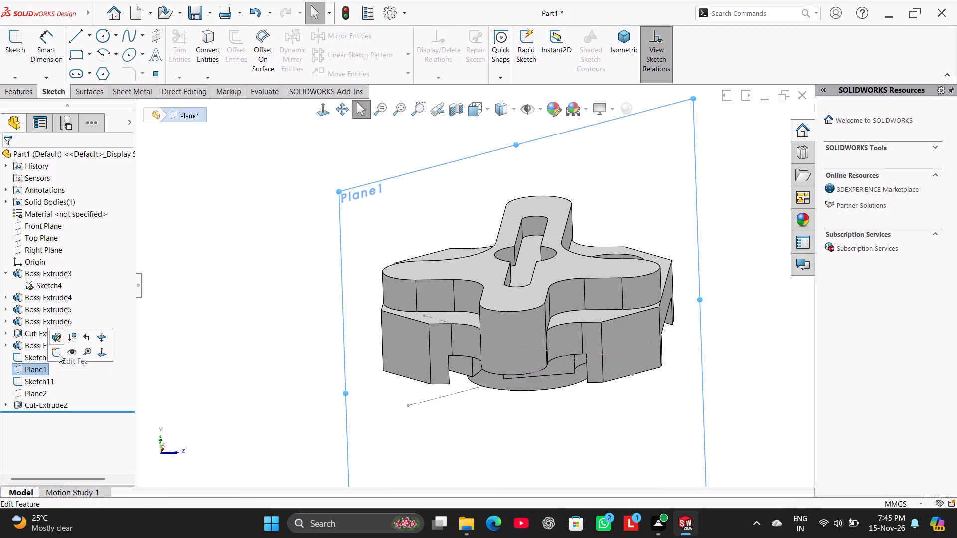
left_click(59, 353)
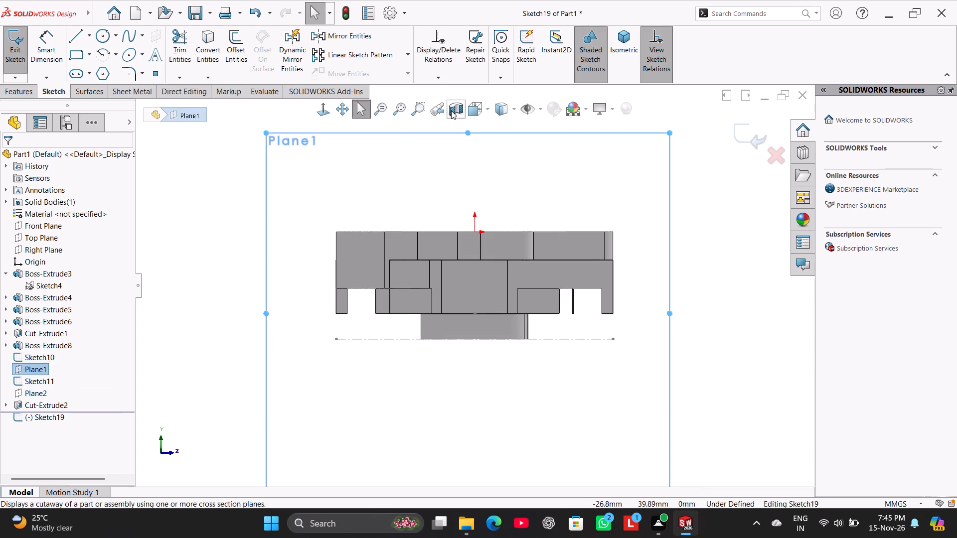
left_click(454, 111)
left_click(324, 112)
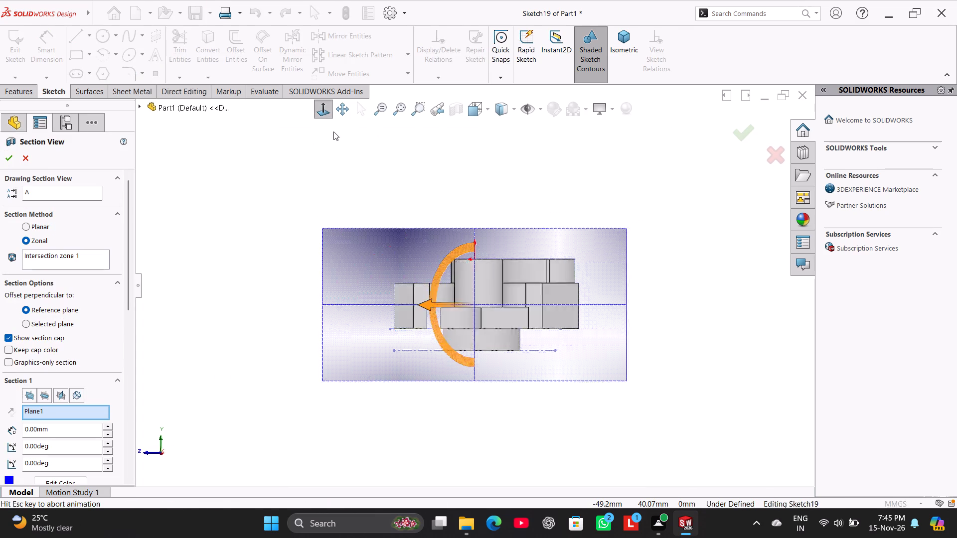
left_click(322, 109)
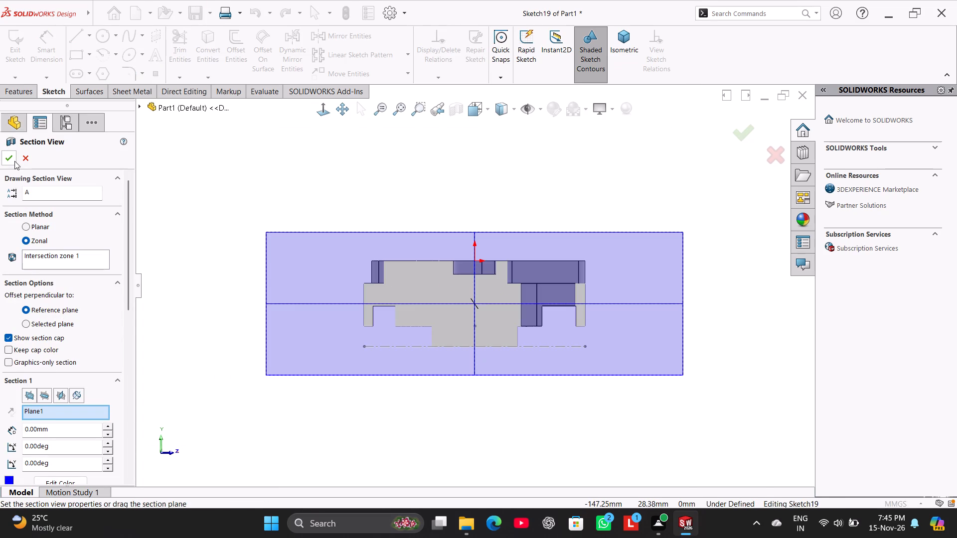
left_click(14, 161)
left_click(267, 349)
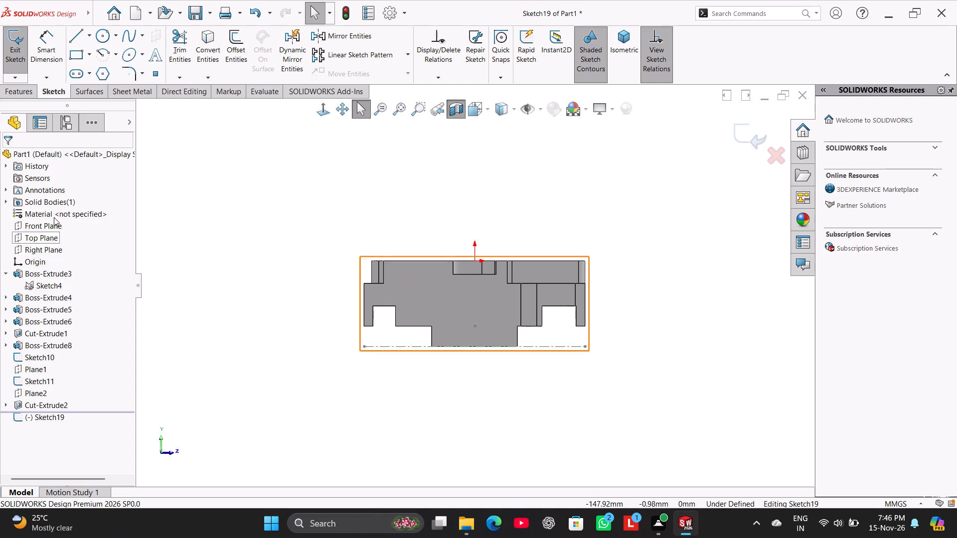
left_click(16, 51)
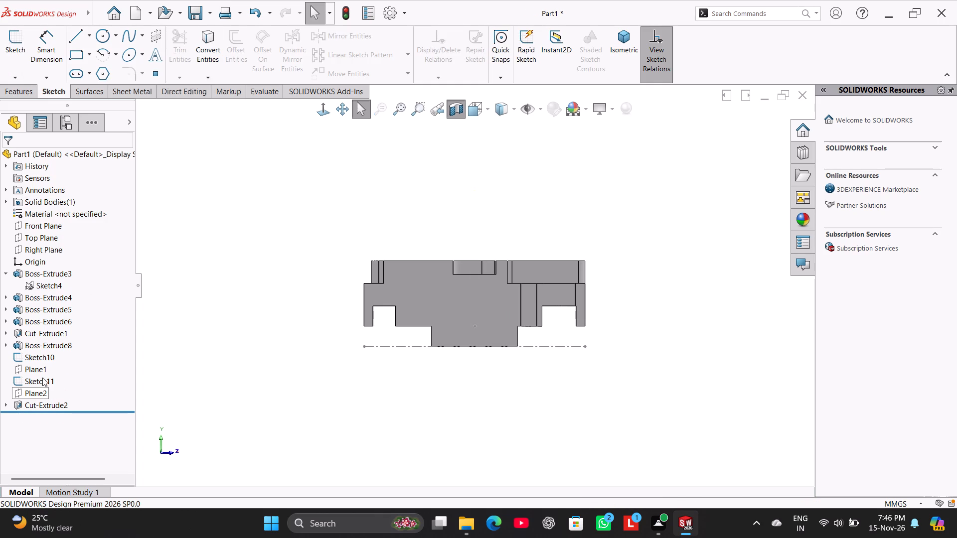
Switch the section view off and reapply it through Plane1, viewed square to the cut.
right_click(43, 391)
left_click(48, 290)
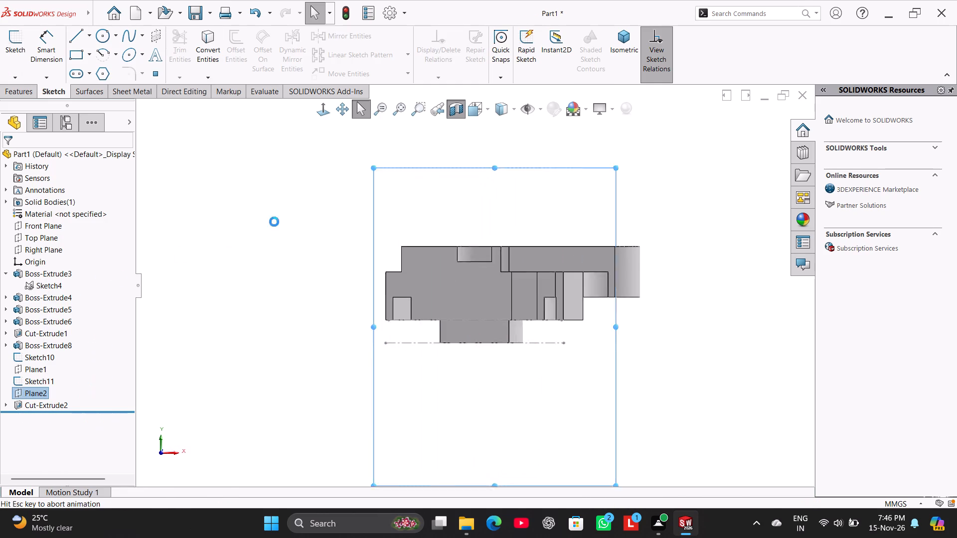
left_click(455, 111)
left_click(454, 110)
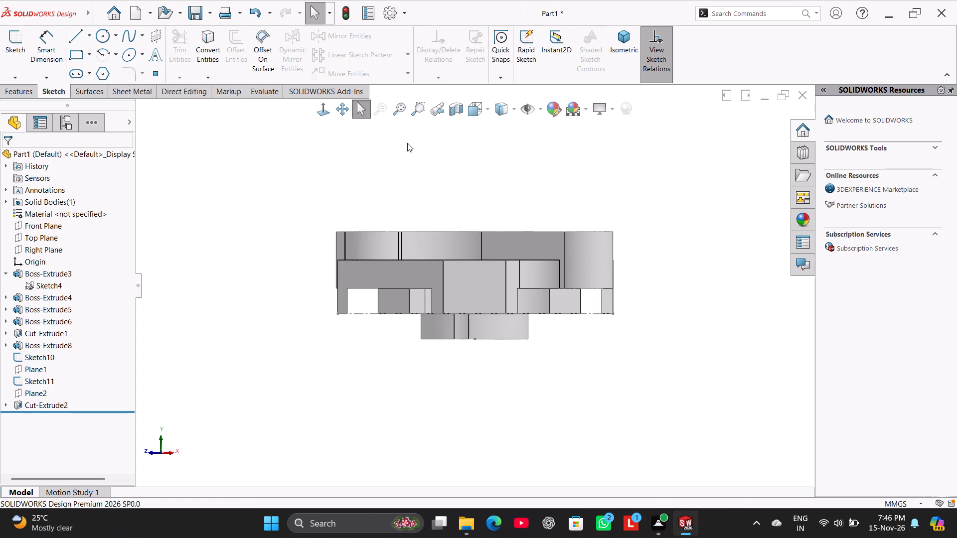
left_click(320, 112)
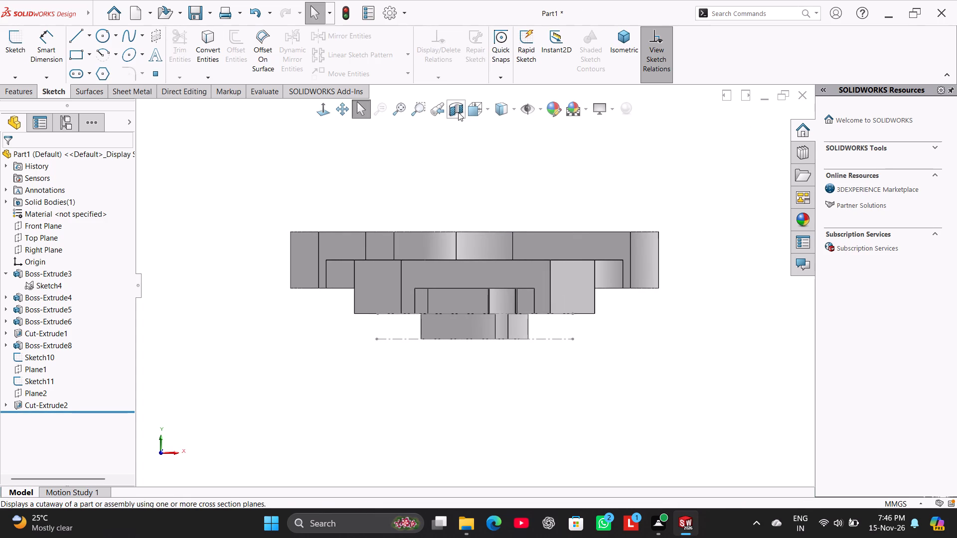
left_click(457, 111)
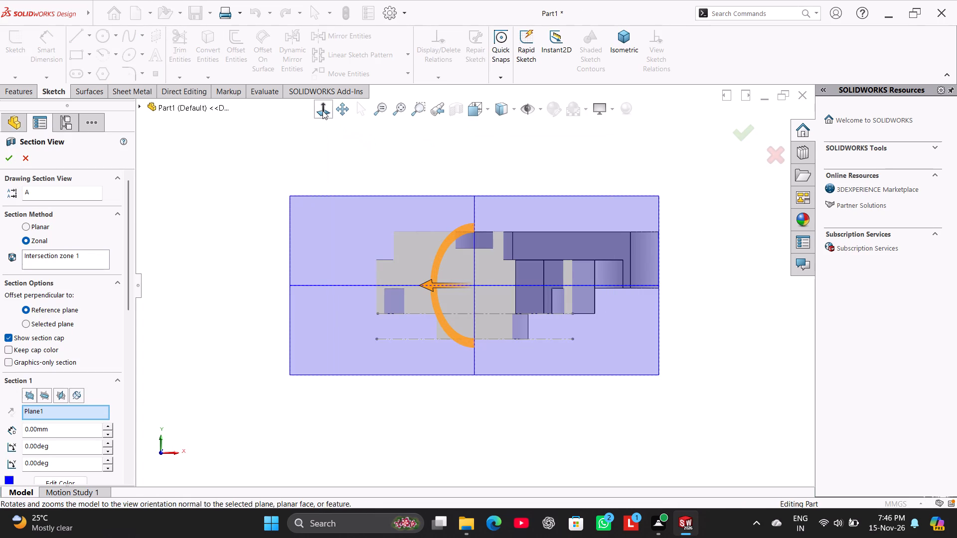
left_click(322, 111)
left_click(7, 160)
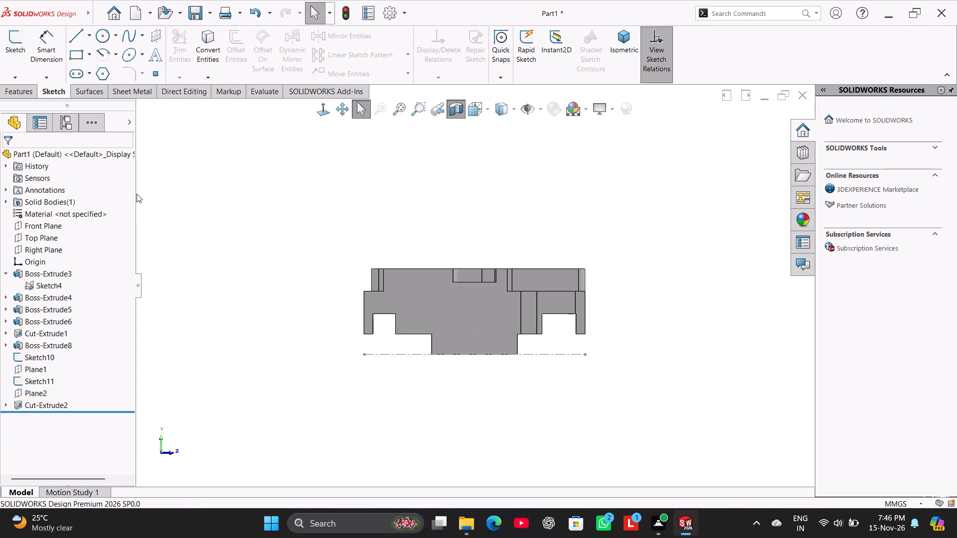
left_click(249, 194)
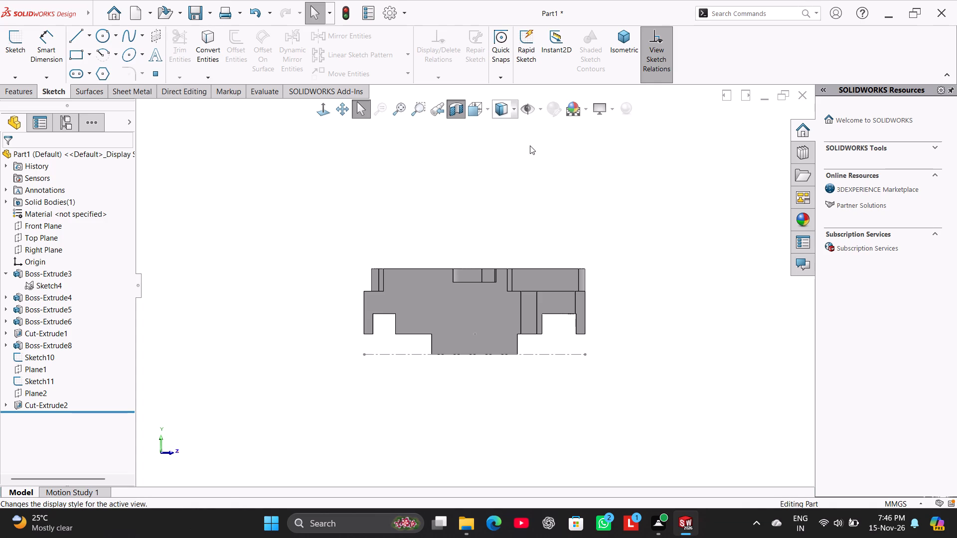
Open Sketch10 and replace the section view with one through the Front Plane, viewed square to the cut, then leave the sketch.
left_click(456, 113)
right_click(38, 357)
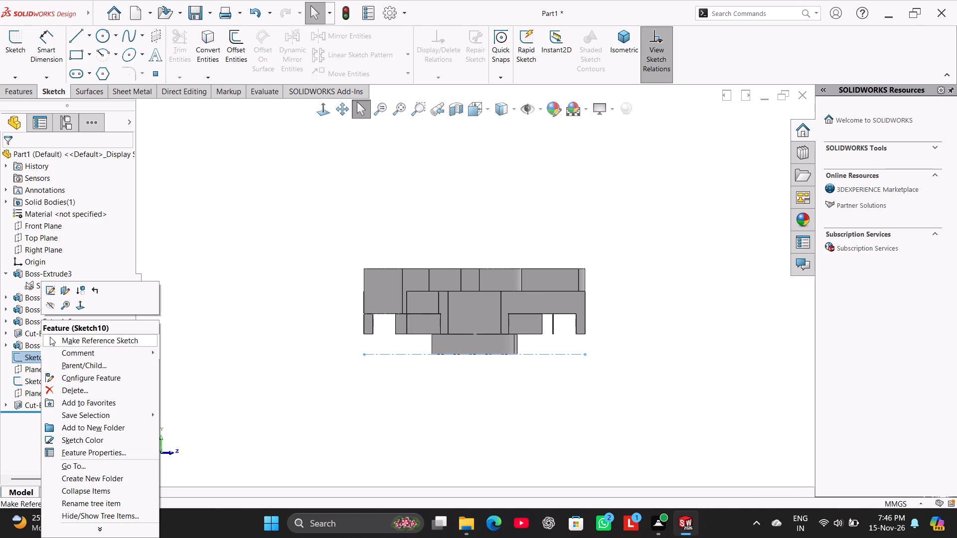
left_click(49, 288)
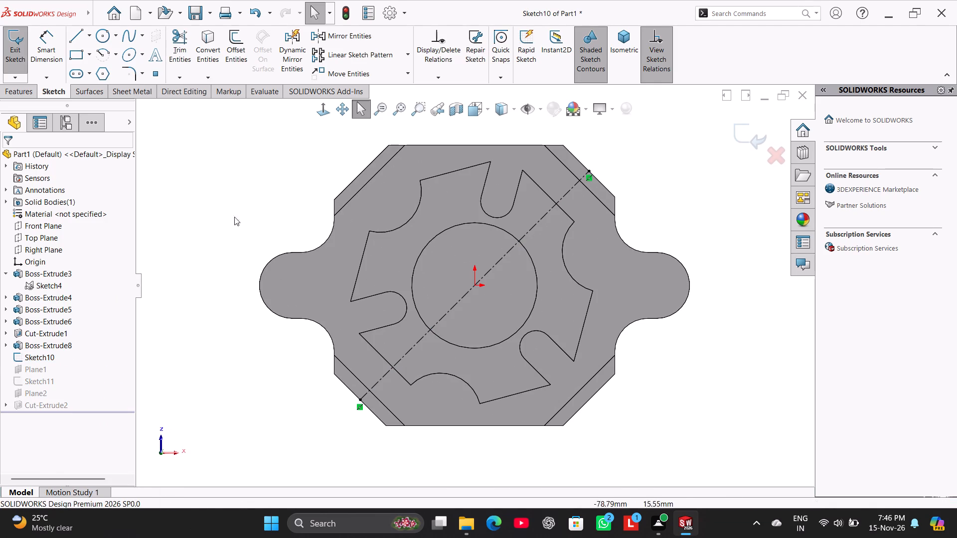
left_click(460, 114)
left_click(321, 116)
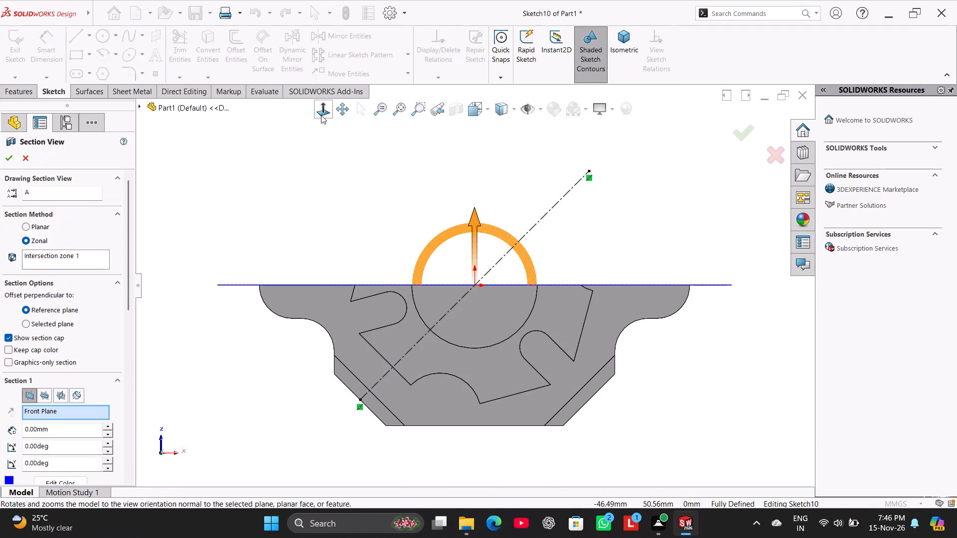
left_click(11, 161)
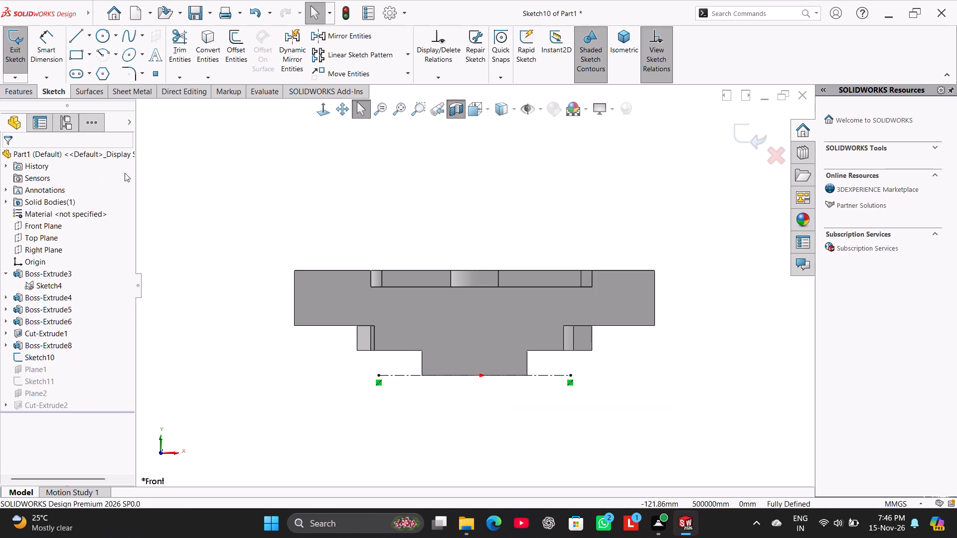
left_click(160, 169)
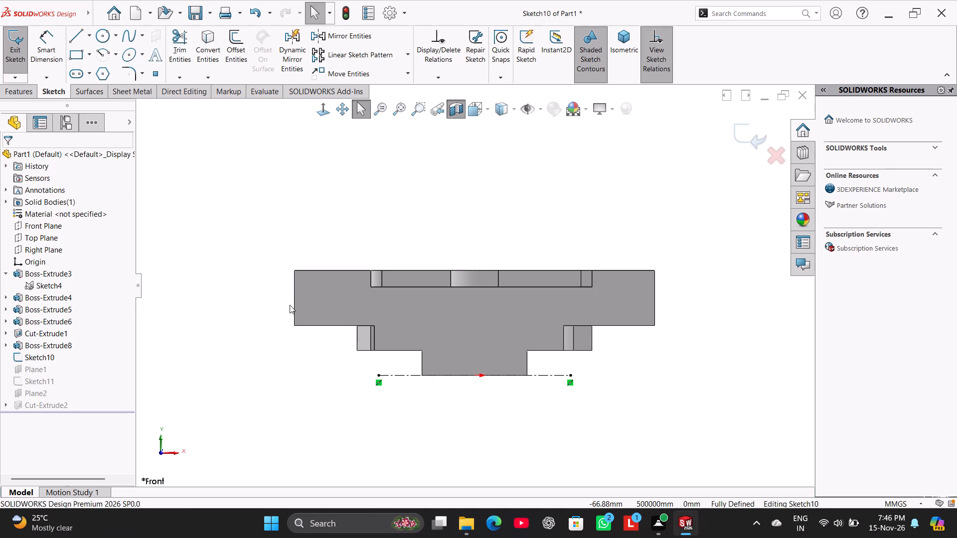
left_click(16, 46)
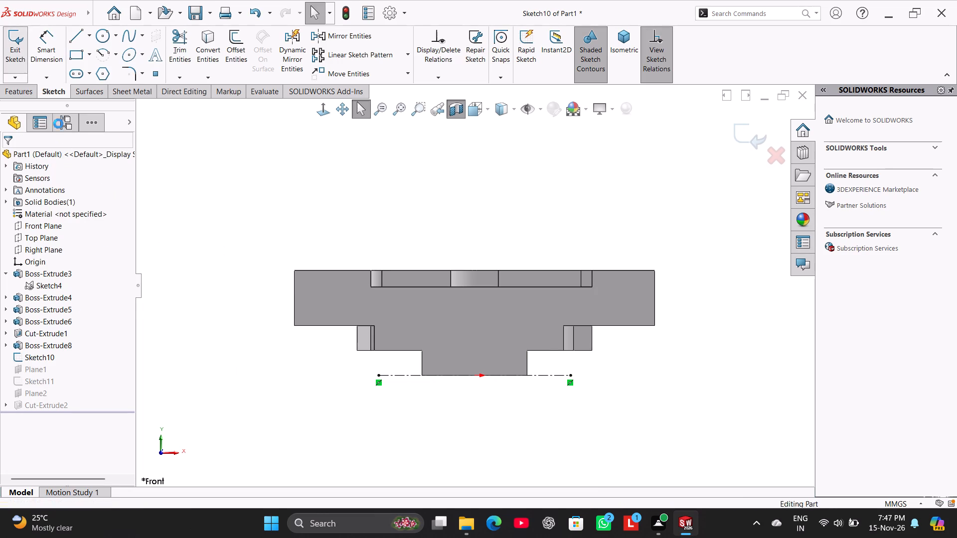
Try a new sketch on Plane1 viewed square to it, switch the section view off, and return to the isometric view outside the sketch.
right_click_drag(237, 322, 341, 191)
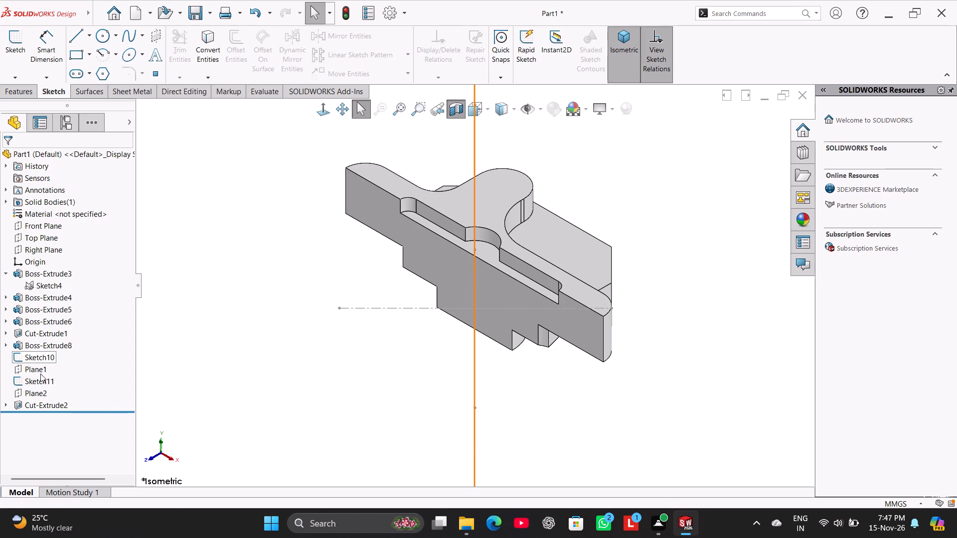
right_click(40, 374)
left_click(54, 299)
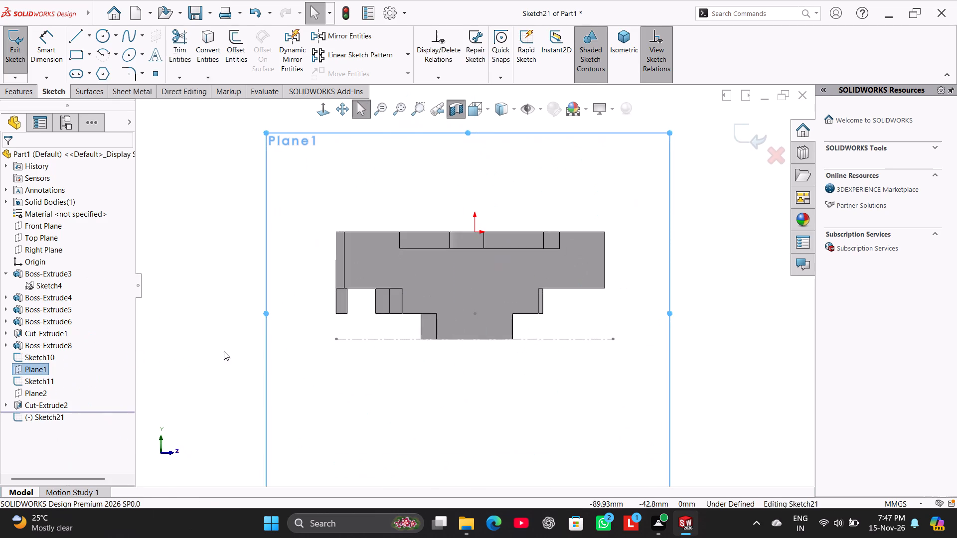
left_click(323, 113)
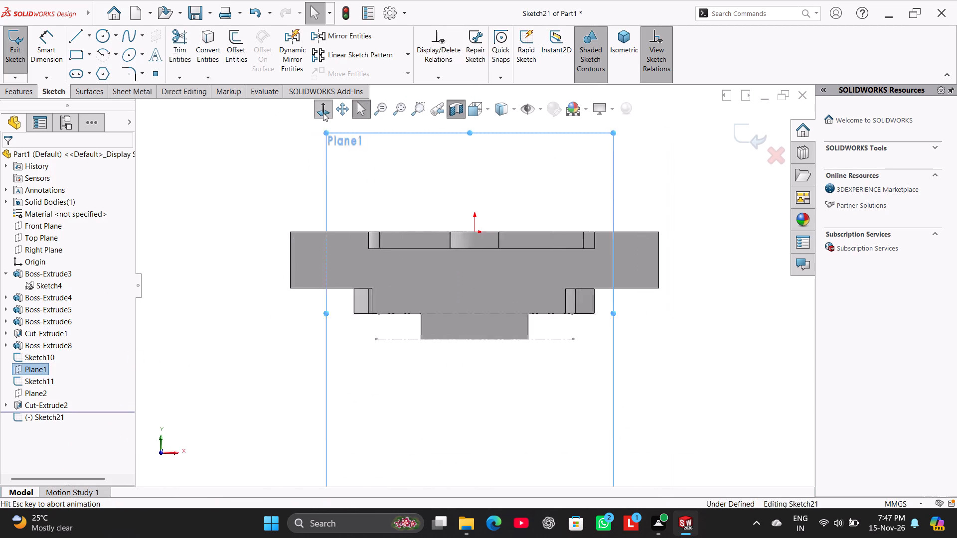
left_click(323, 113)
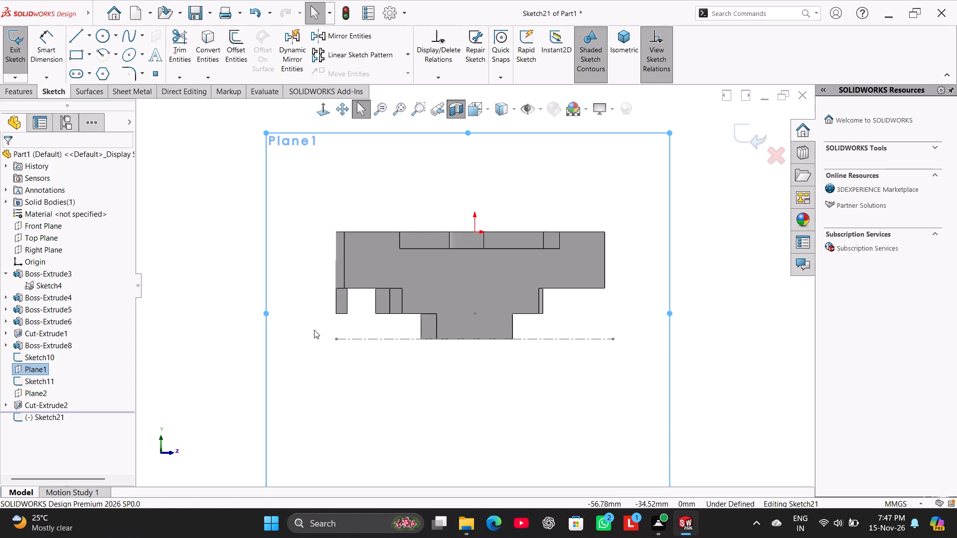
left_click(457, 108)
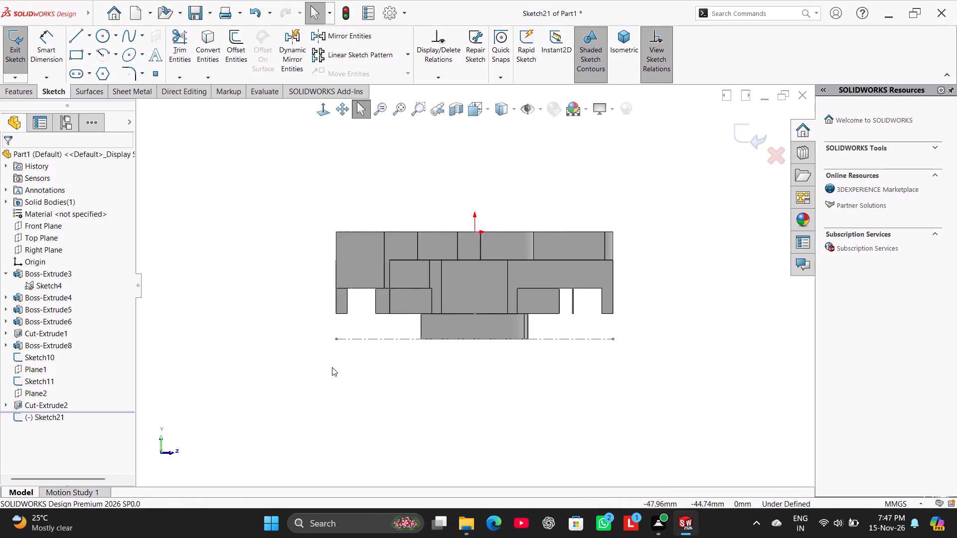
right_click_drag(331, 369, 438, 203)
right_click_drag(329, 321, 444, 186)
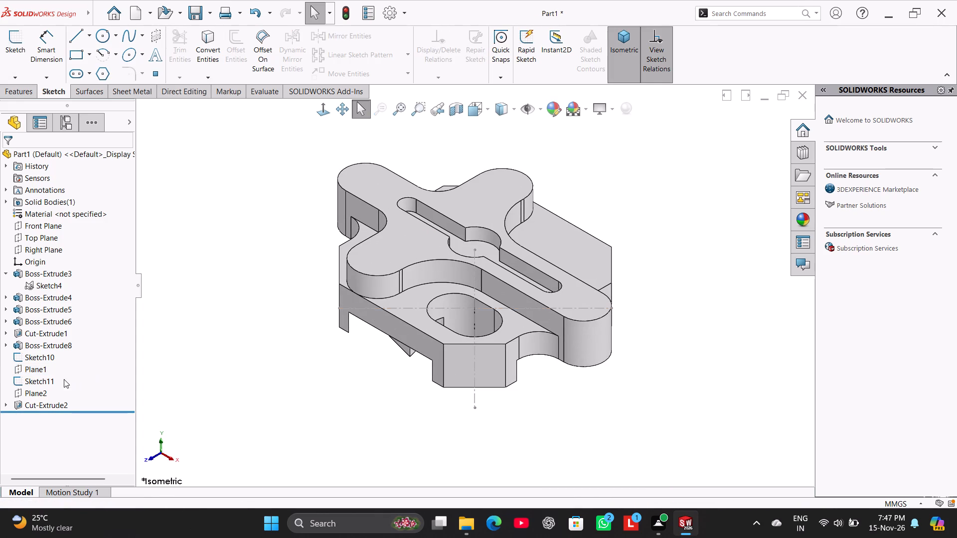
Start a new sketch on Plane1 with the part unsectioned.
left_click(35, 370)
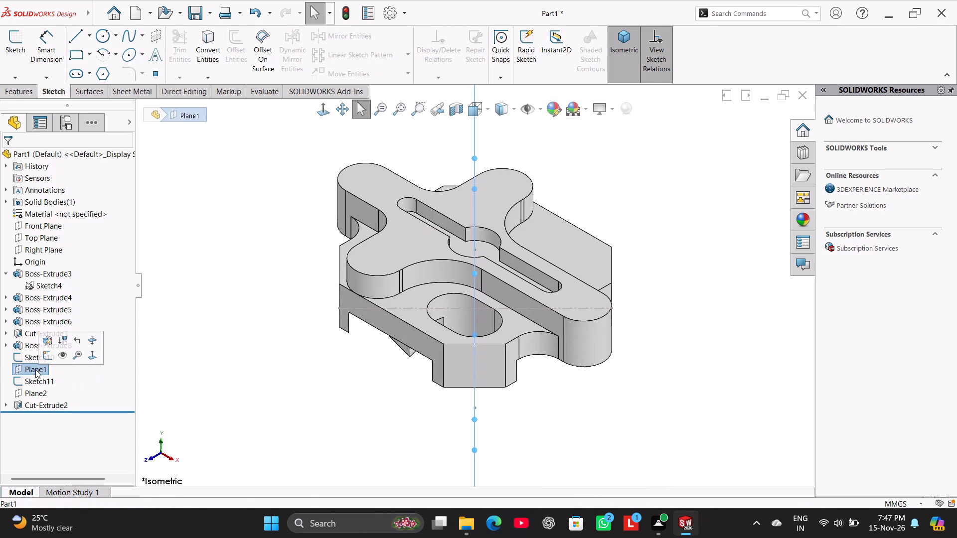
left_click(49, 354)
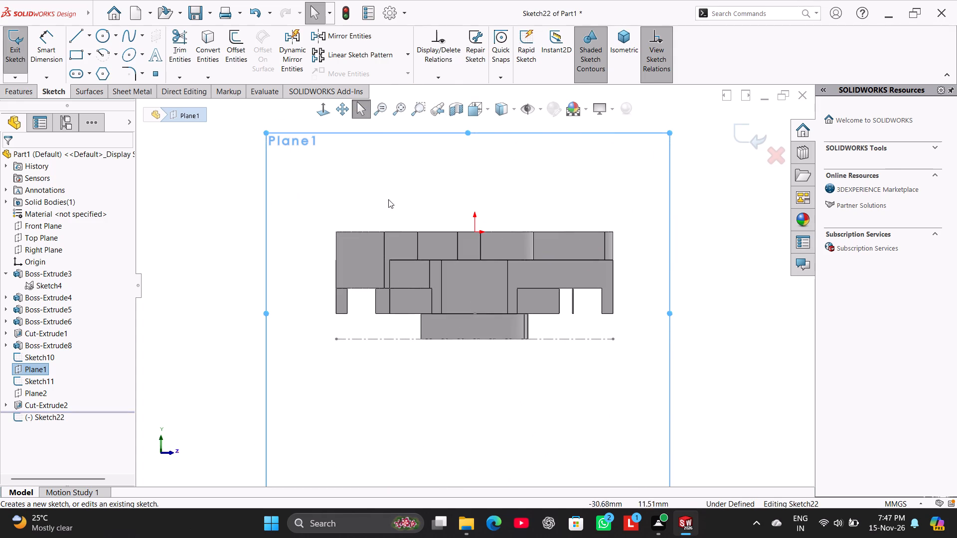
left_click(213, 177)
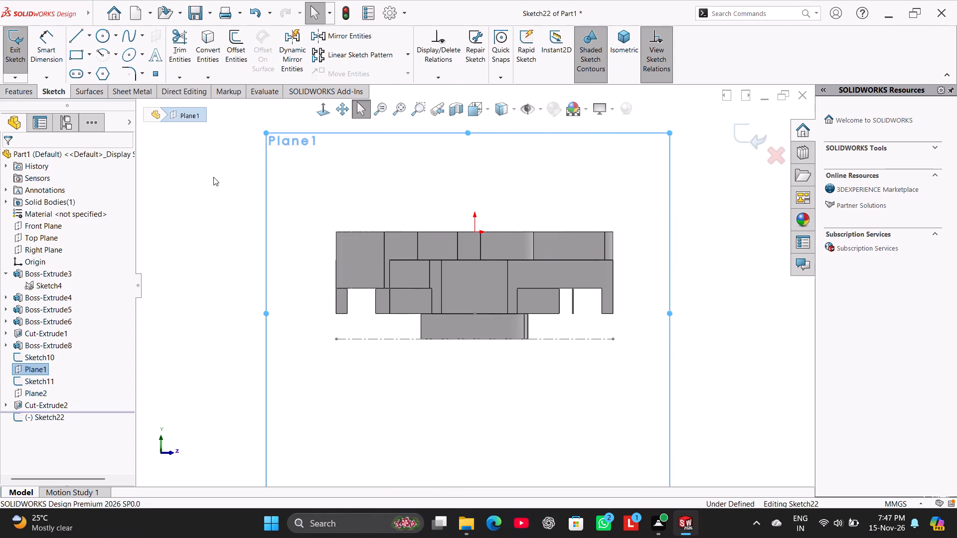
Section the part through the Front Plane, viewed square to the cut, then leave the sketch and restore the unsectioned part.
left_click(454, 109)
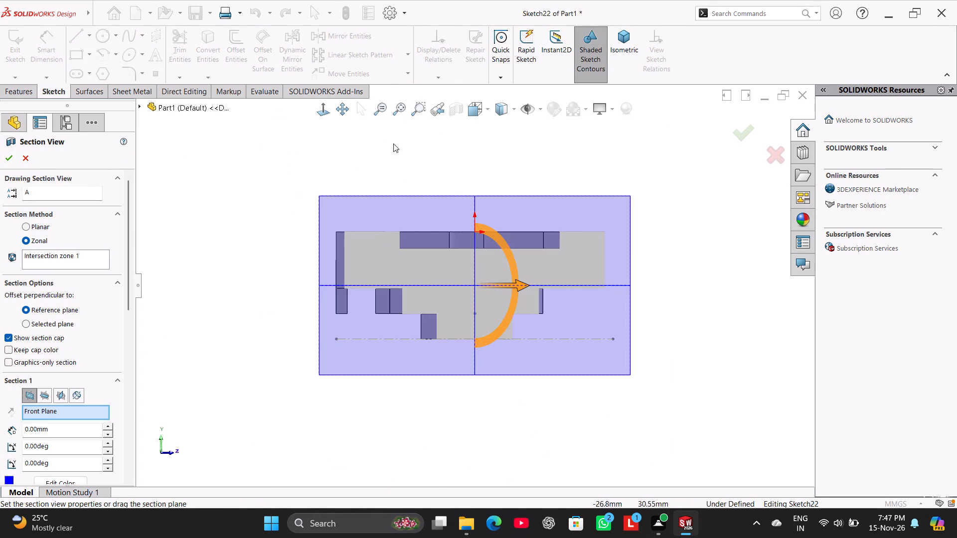
left_click(319, 113)
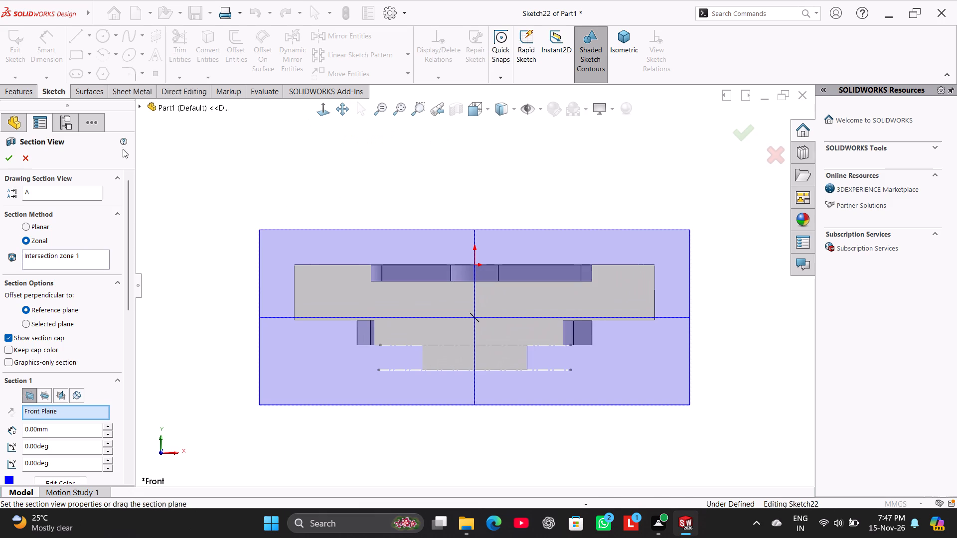
left_click(13, 157)
left_click(188, 180)
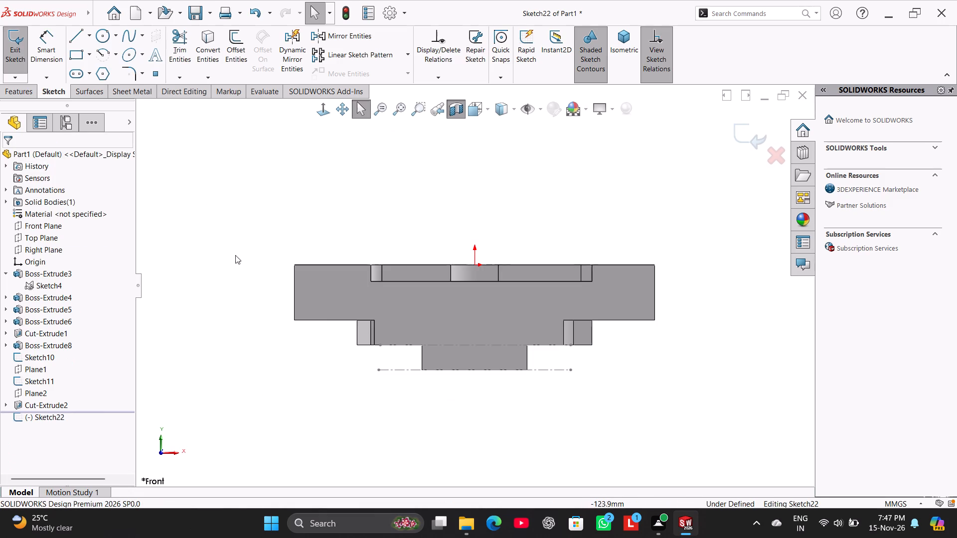
middle_click_drag(262, 335, 263, 404)
right_click_drag(278, 374, 448, 236)
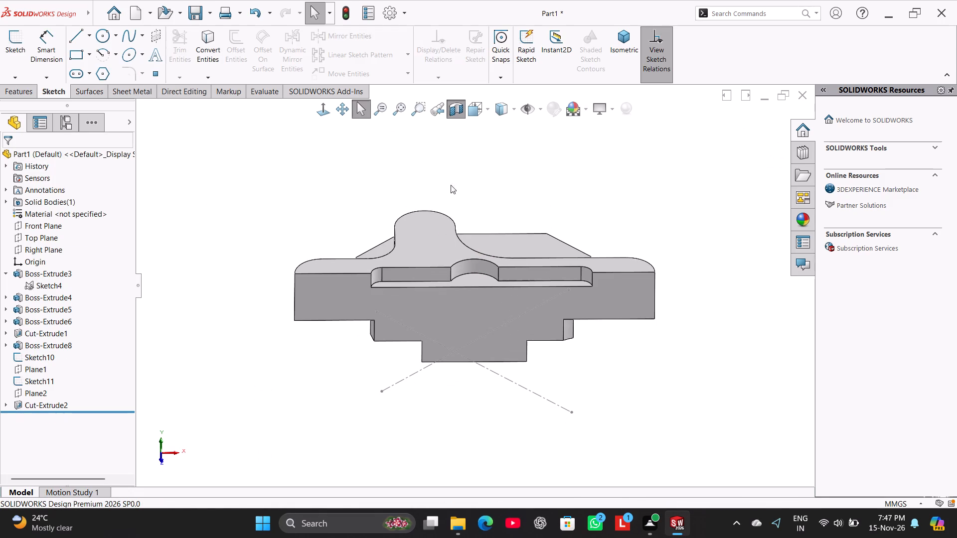
left_click(458, 119)
left_click(455, 111)
right_click_drag(343, 319, 485, 179)
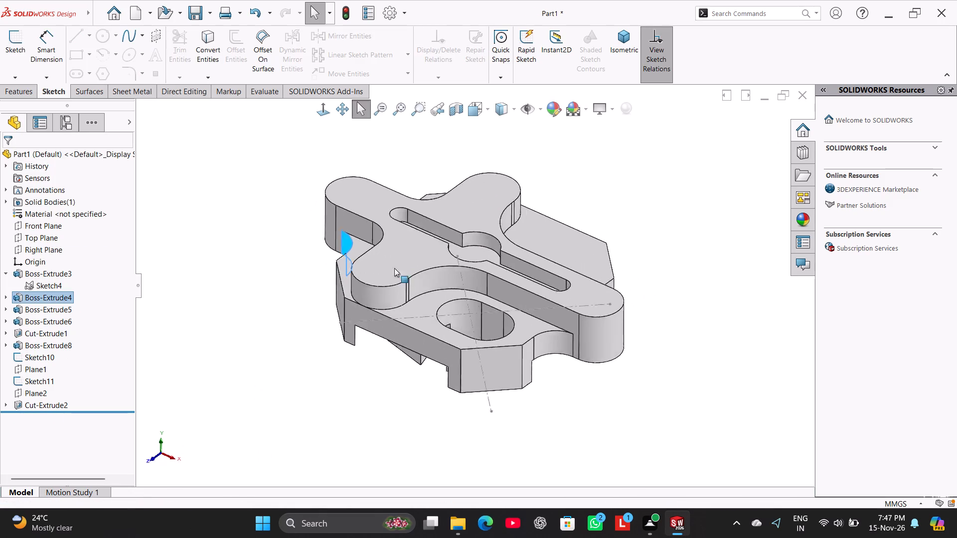
left_click(306, 314)
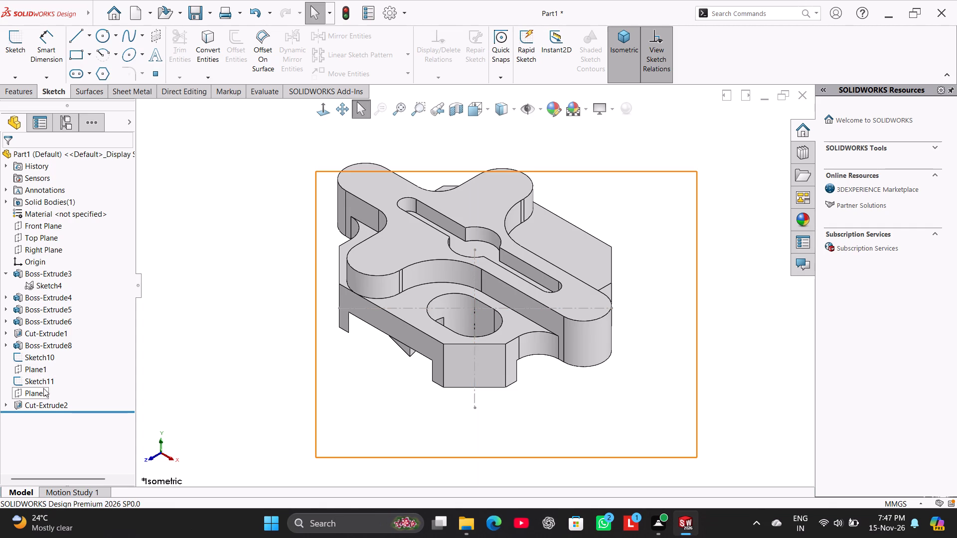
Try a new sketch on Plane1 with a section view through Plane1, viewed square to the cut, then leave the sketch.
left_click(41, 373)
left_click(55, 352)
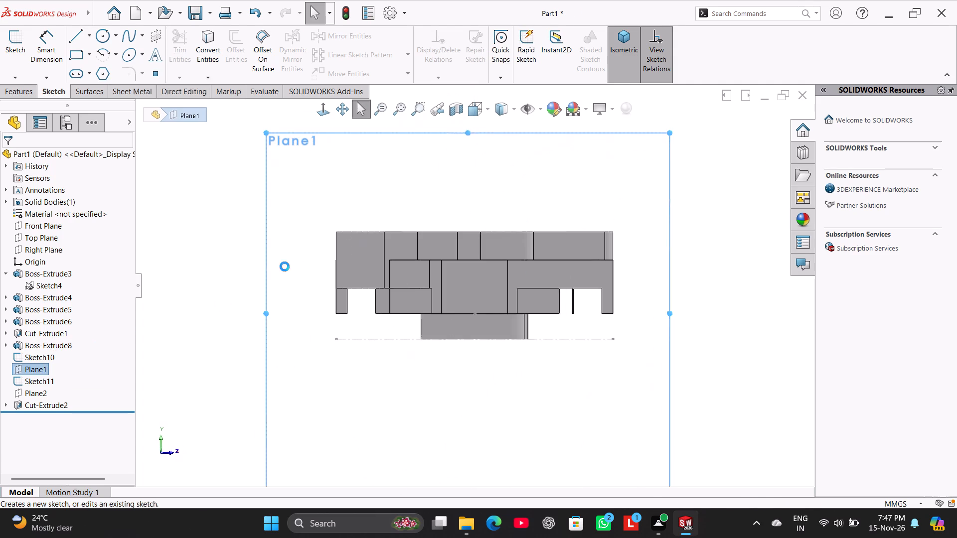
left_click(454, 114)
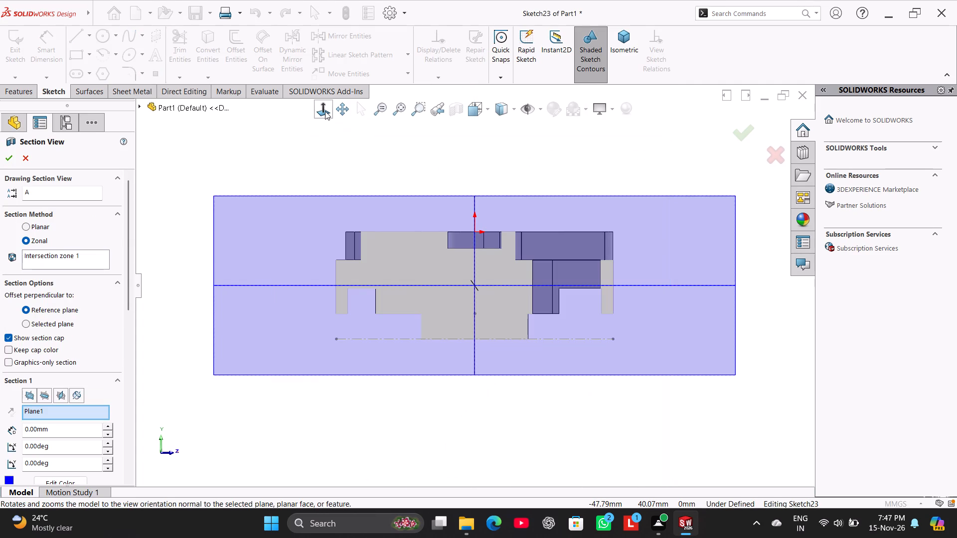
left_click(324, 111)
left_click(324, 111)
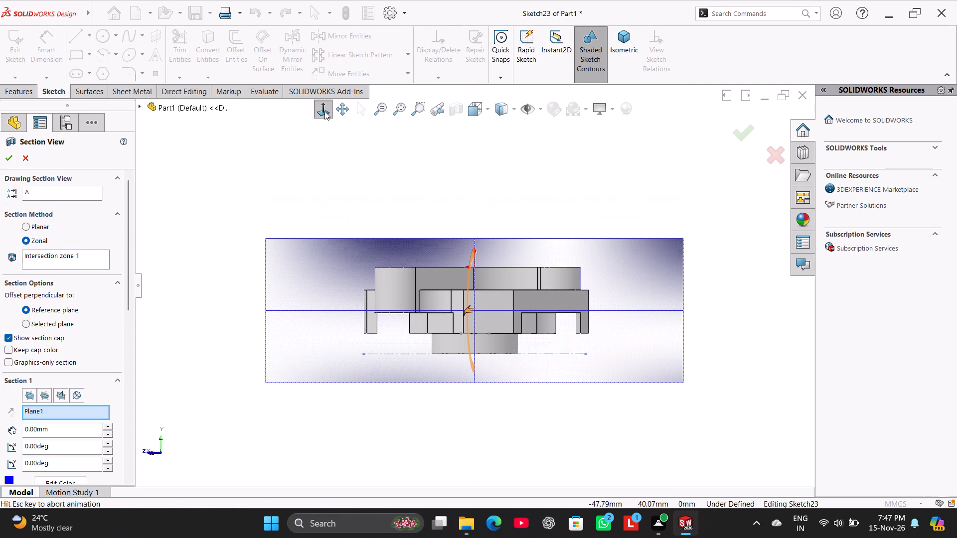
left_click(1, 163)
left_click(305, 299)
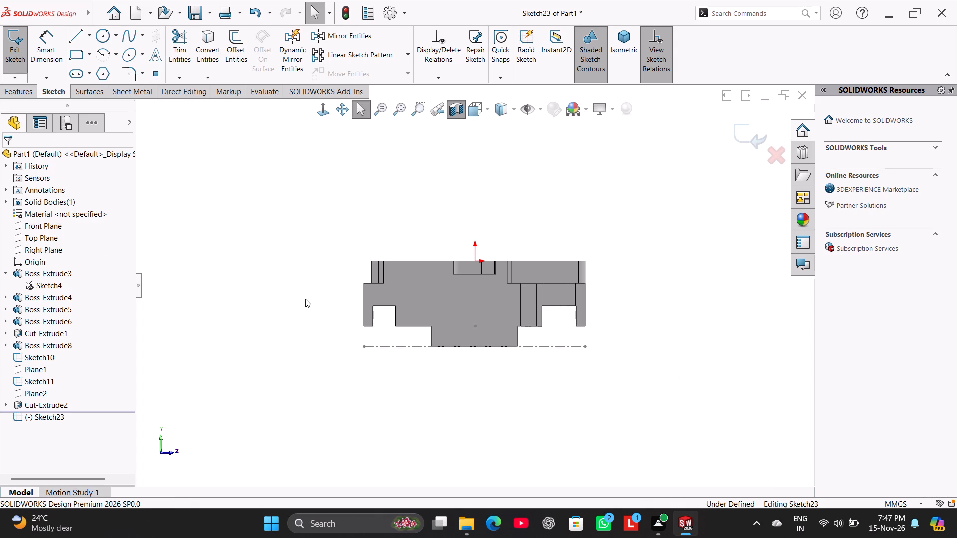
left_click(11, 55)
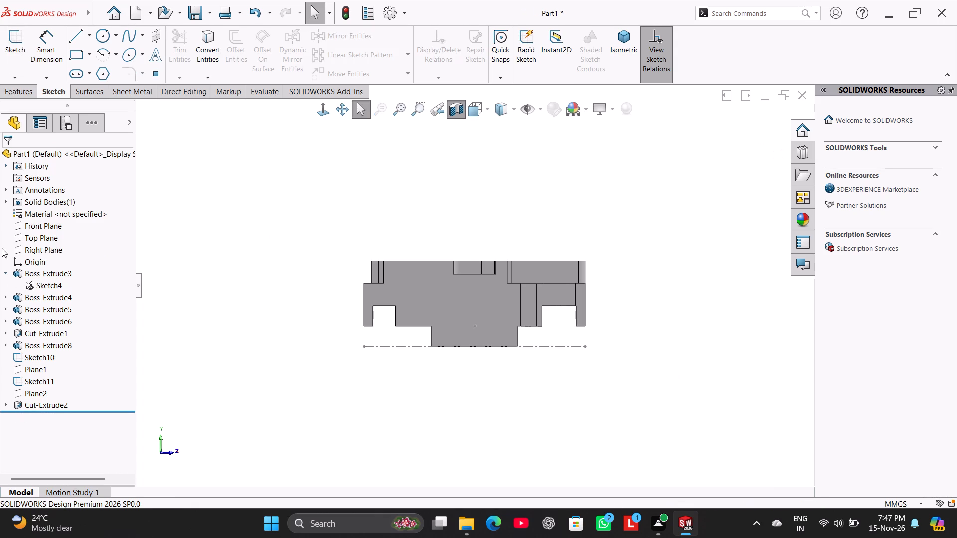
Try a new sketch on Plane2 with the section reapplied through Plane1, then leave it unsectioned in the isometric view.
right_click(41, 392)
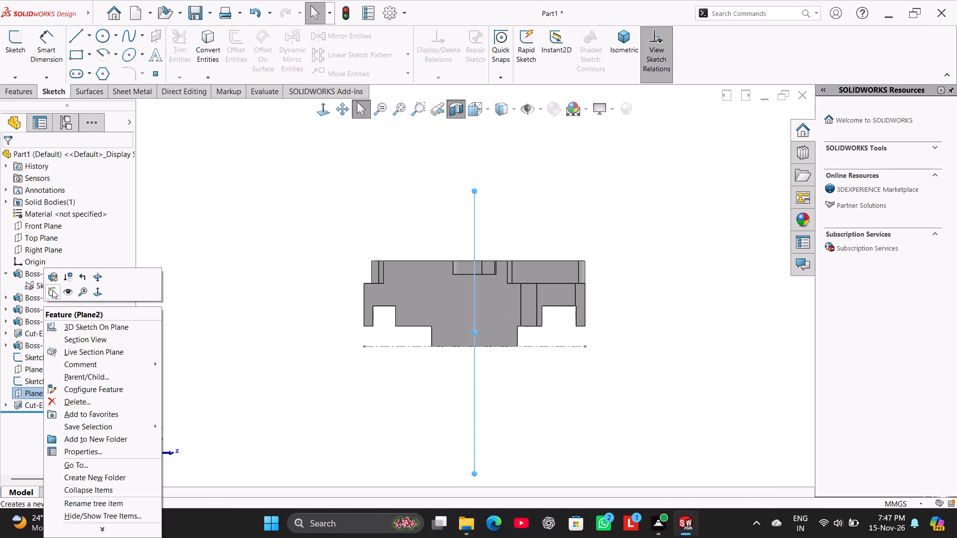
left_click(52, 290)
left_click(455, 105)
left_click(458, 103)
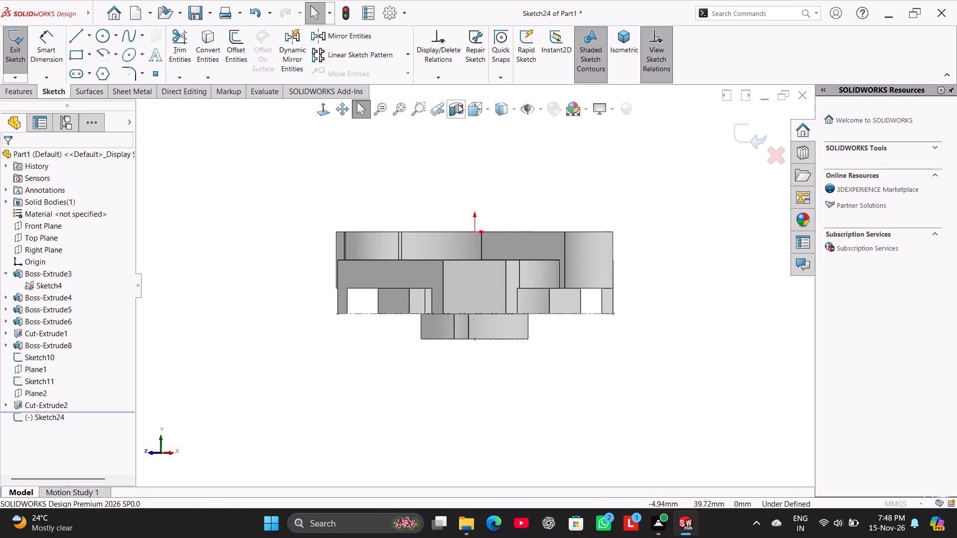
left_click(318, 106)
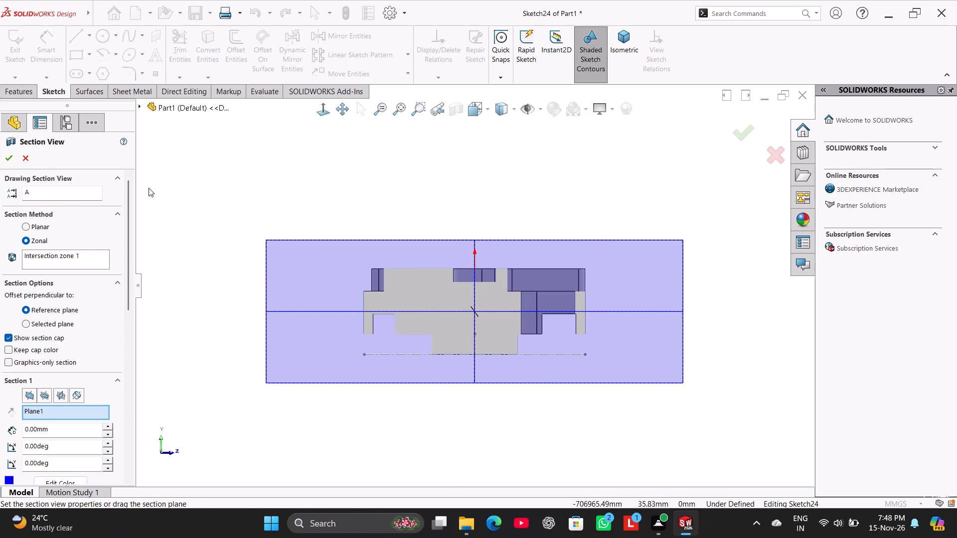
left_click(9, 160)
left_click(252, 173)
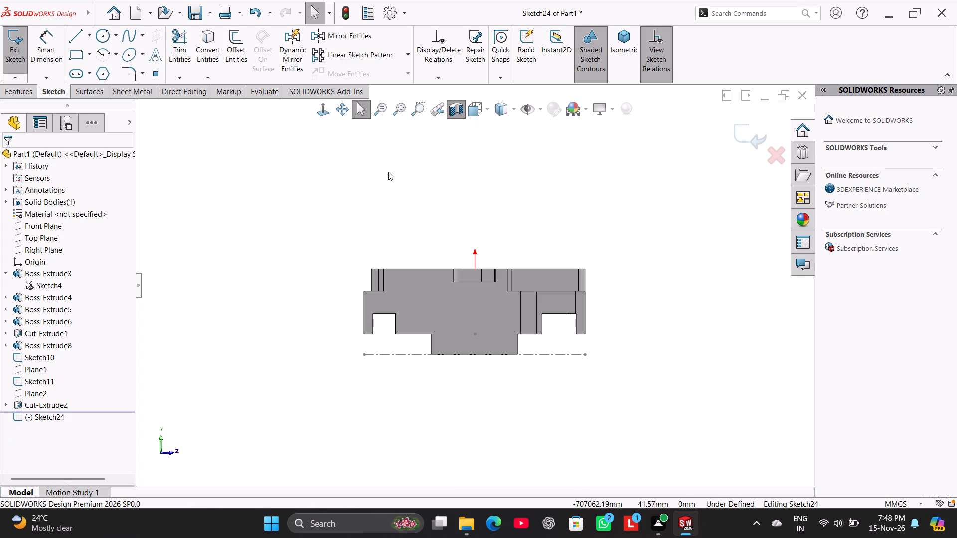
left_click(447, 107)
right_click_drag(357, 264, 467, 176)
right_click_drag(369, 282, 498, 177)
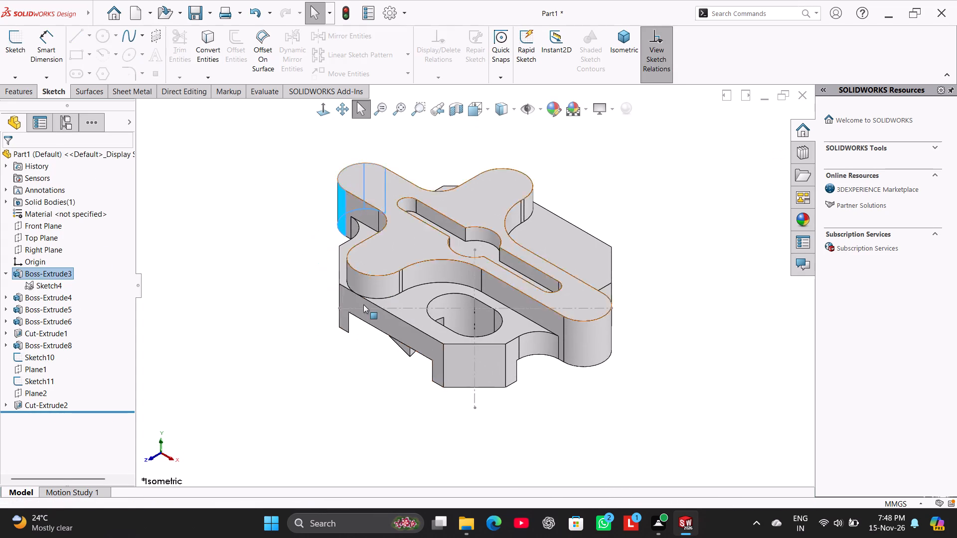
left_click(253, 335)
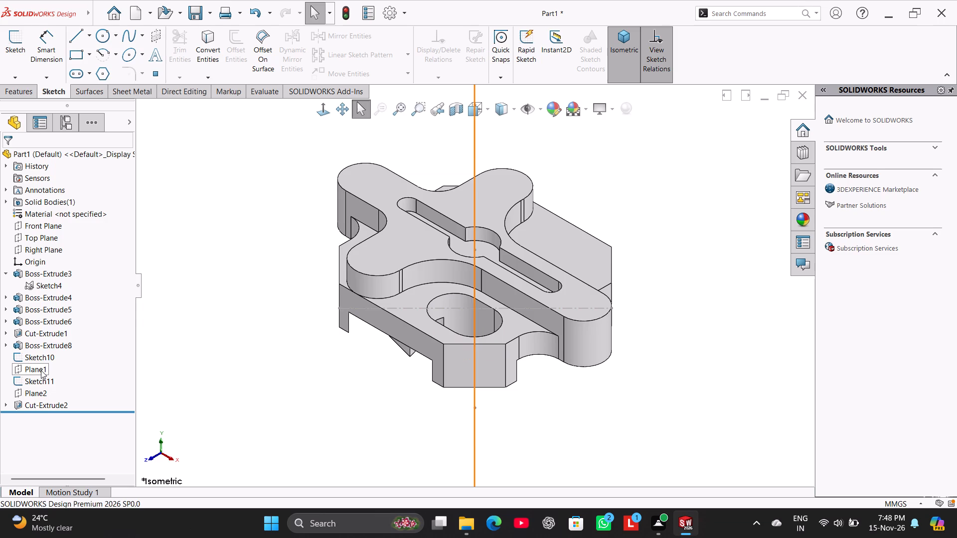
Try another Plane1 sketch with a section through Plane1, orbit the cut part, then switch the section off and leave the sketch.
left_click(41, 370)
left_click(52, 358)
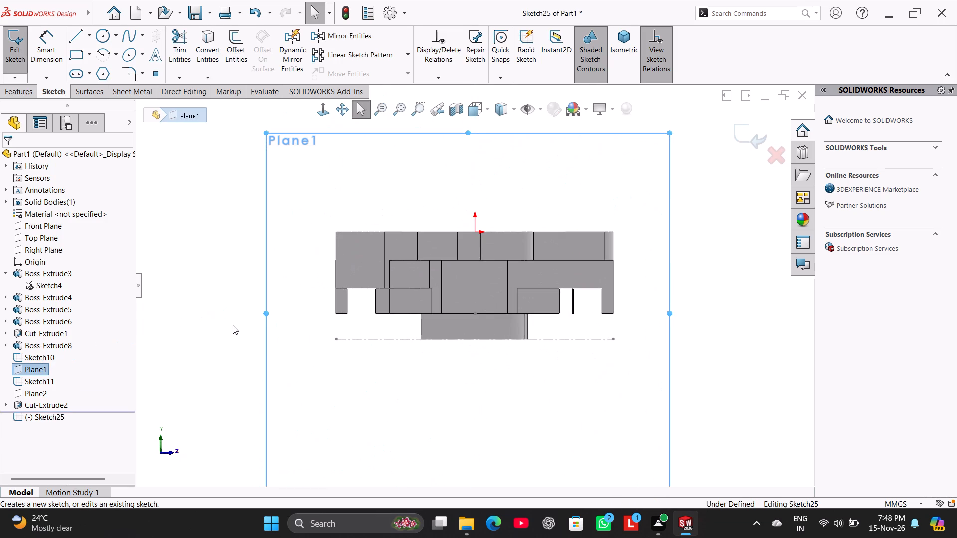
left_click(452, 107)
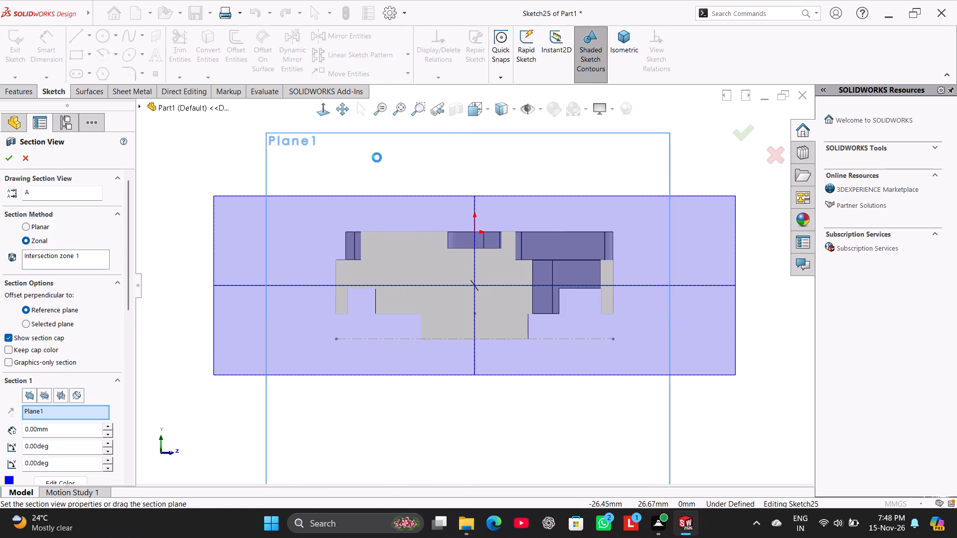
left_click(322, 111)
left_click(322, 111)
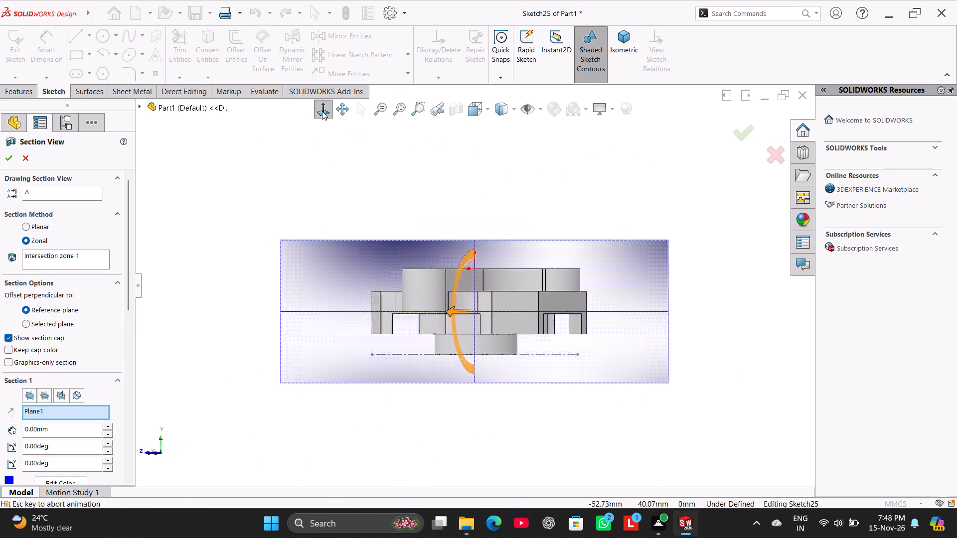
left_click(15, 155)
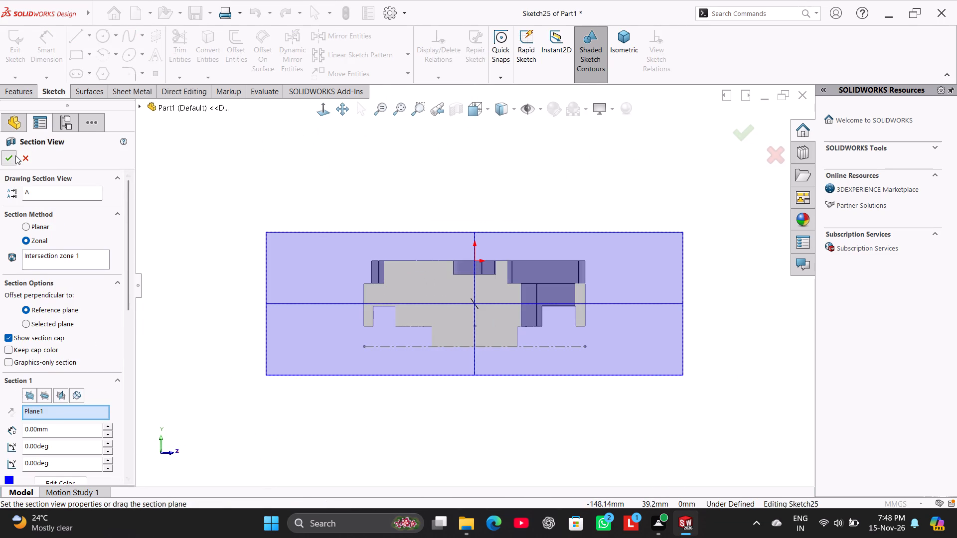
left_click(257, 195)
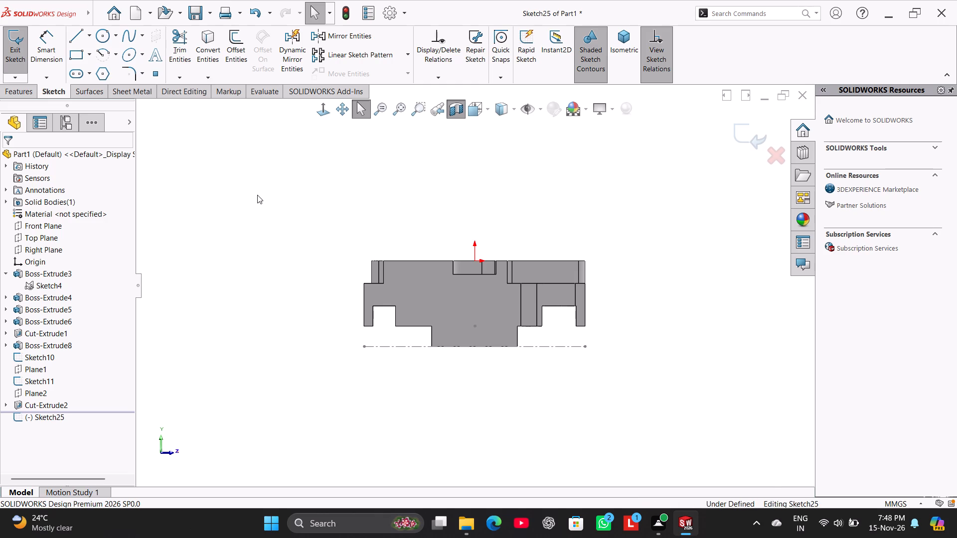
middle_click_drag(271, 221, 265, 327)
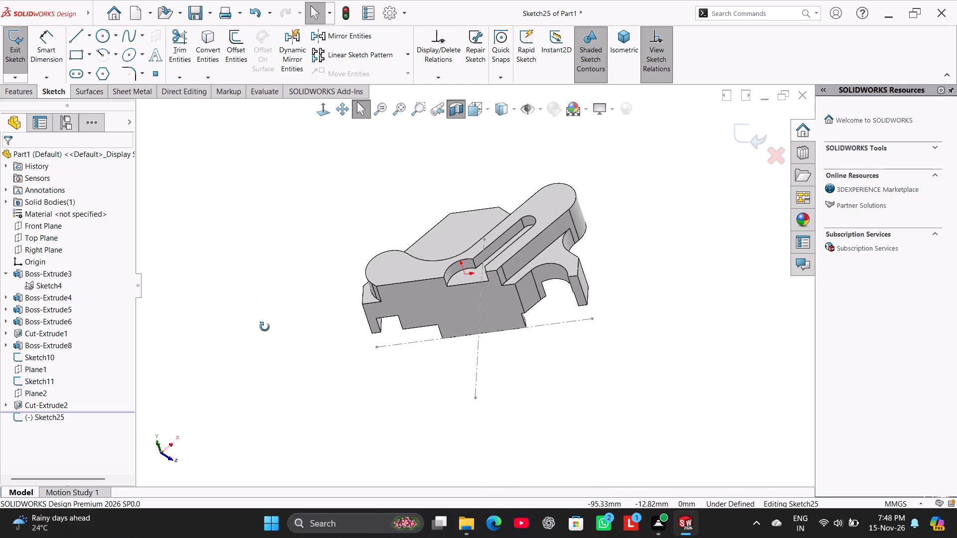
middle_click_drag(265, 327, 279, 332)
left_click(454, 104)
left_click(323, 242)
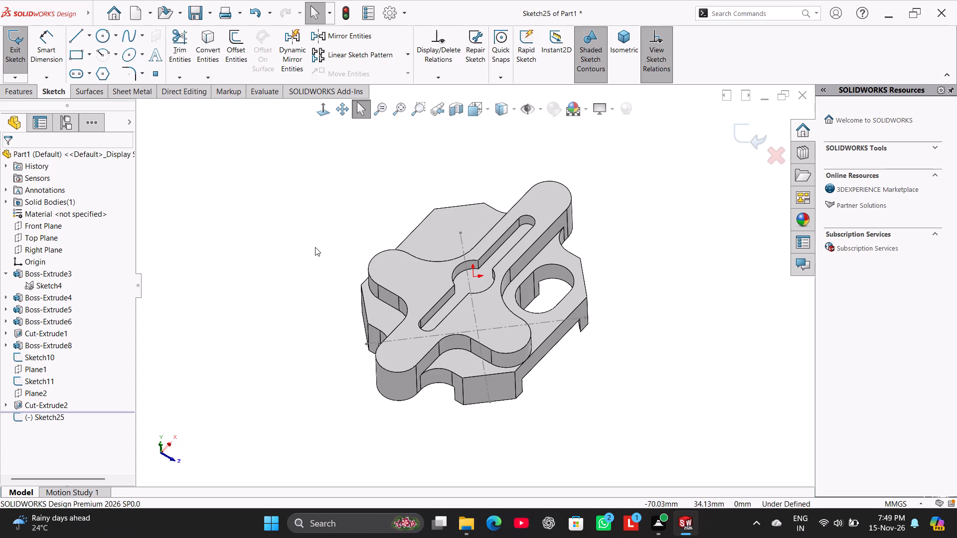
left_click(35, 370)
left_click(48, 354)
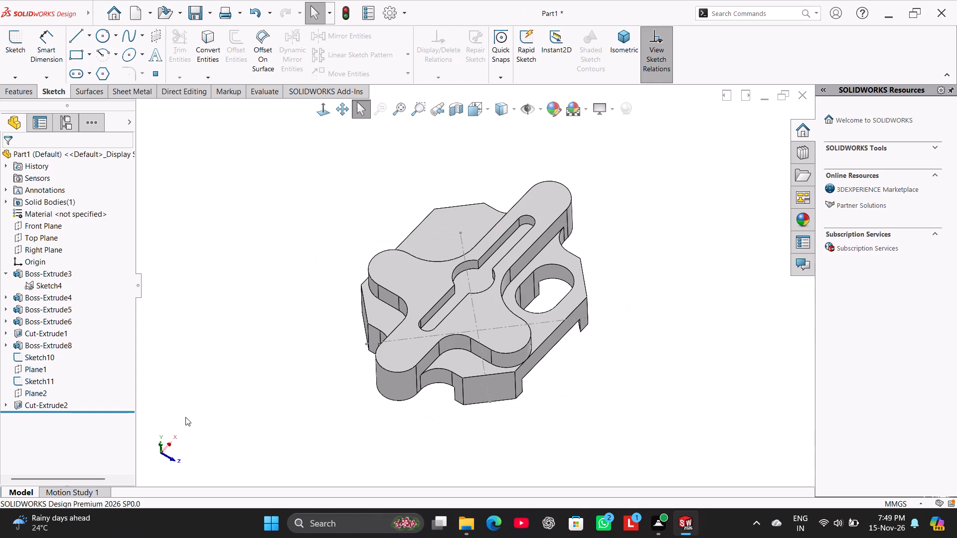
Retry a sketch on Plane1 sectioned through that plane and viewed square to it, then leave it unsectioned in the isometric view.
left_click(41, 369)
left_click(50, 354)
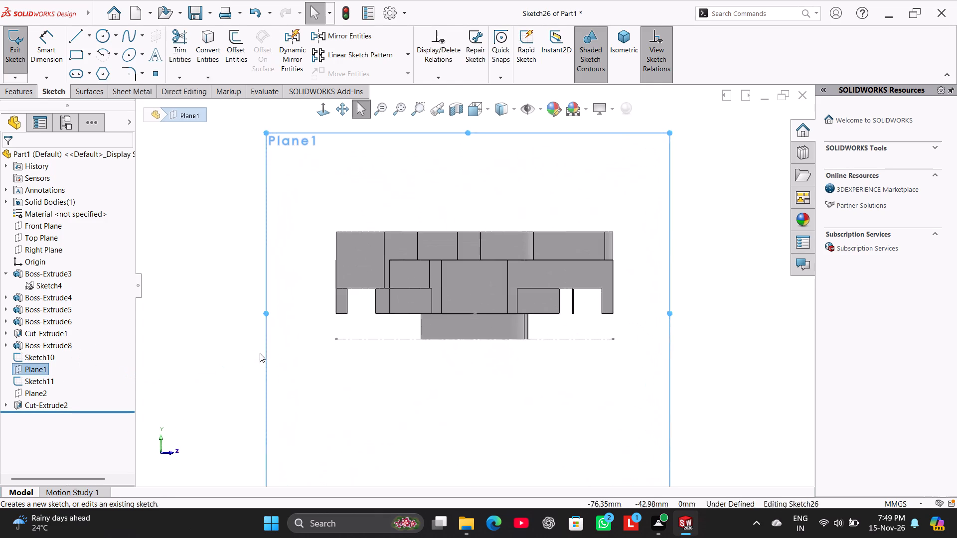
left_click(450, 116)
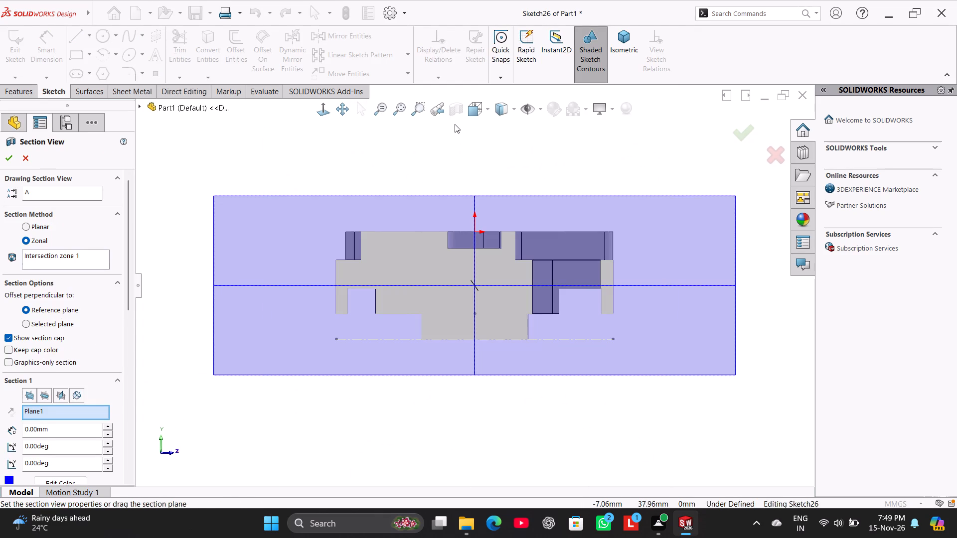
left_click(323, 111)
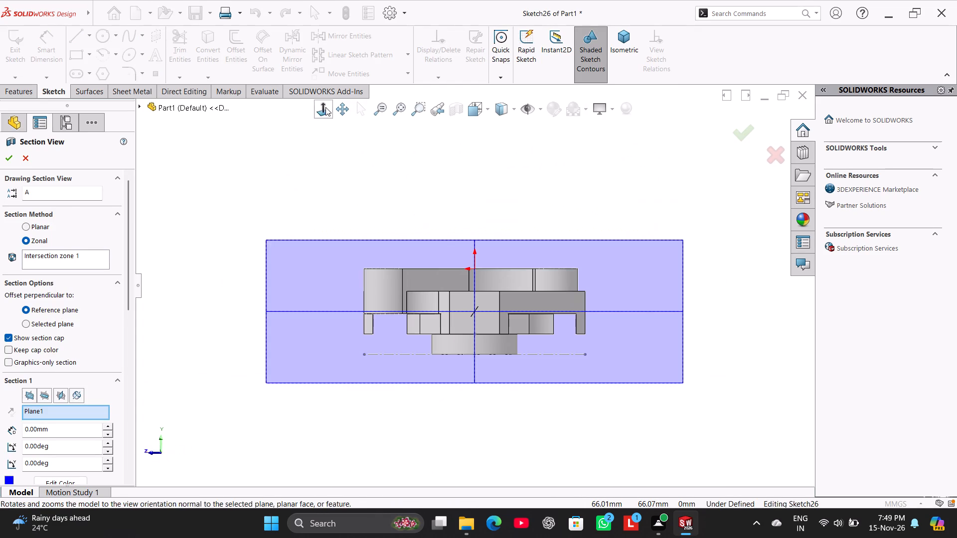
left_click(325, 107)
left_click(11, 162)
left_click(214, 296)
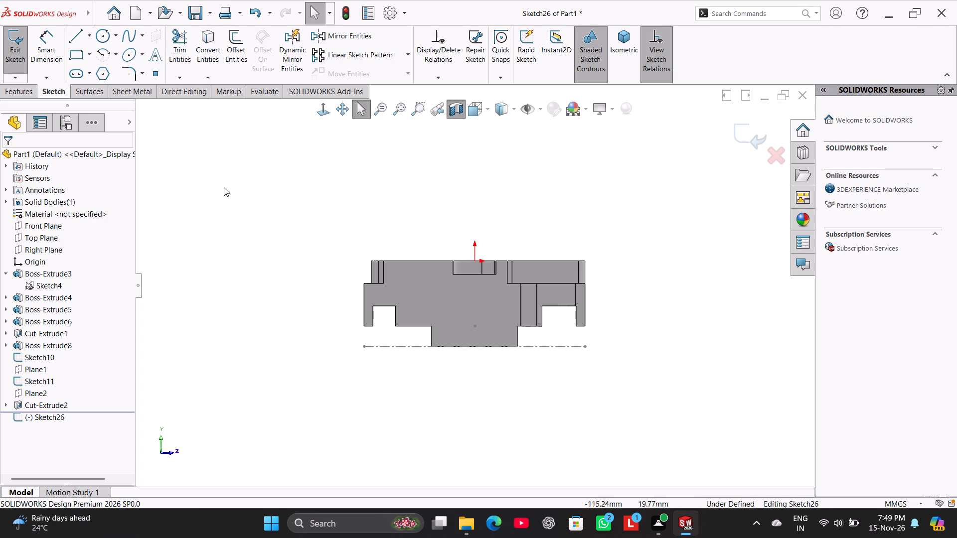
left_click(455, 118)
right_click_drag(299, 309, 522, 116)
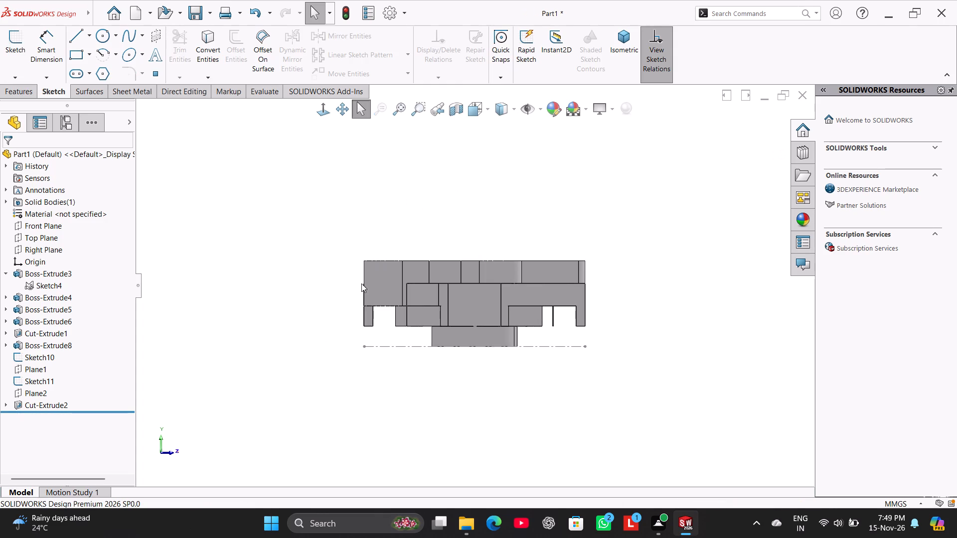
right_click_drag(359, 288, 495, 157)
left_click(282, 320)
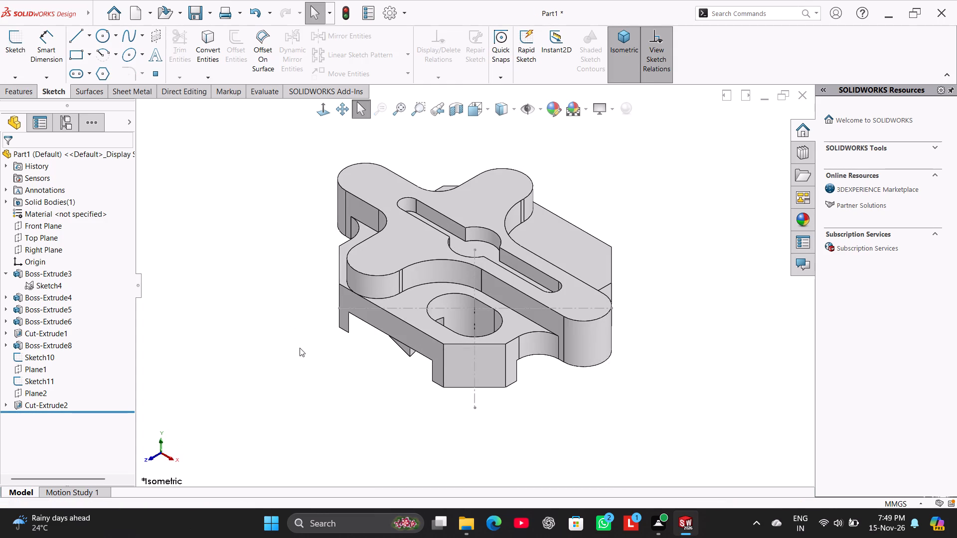
Chamfer the outer end-face edge of the underside's round boss by 1 mm at 45 degrees.
middle_click_drag(344, 397, 342, 122)
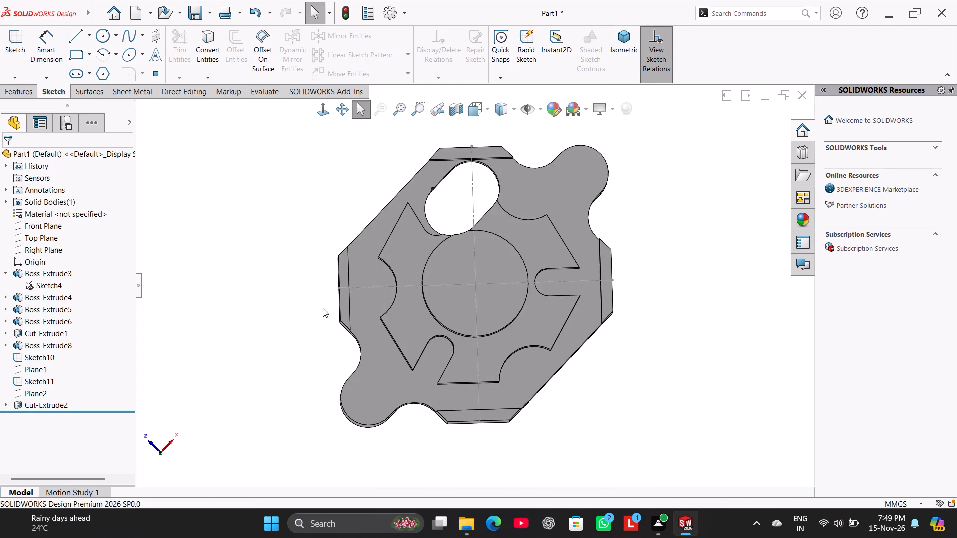
middle_click_drag(323, 308, 263, 273)
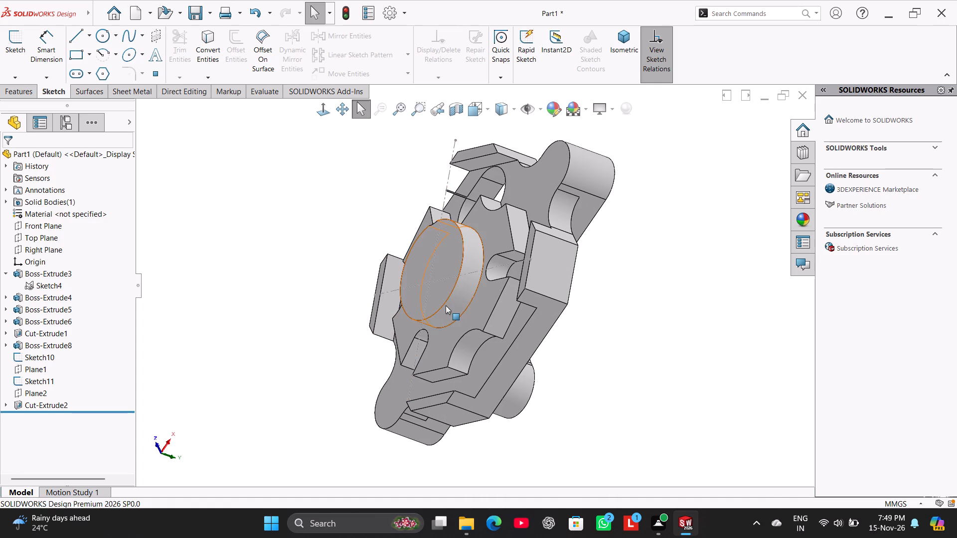
left_click(443, 305)
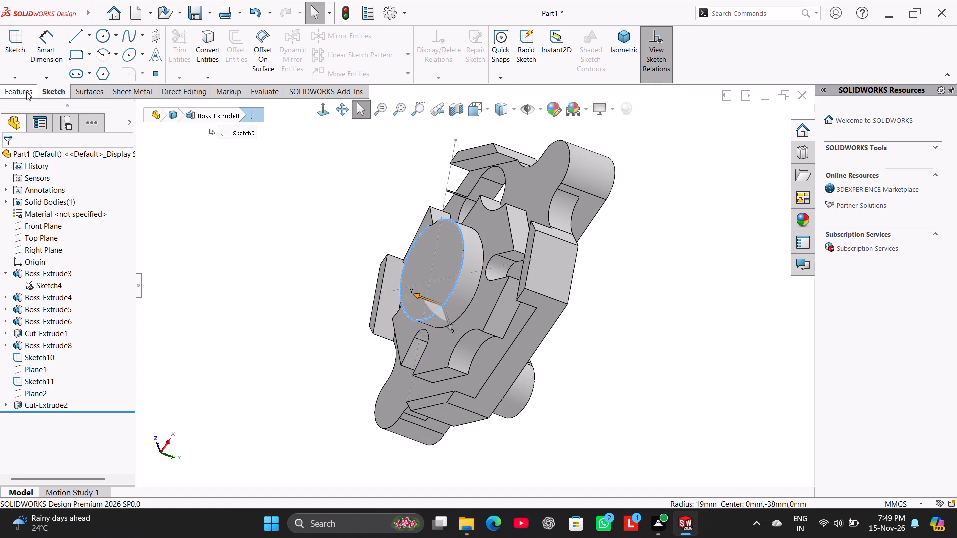
left_click(13, 91)
left_click(343, 80)
left_click(336, 81)
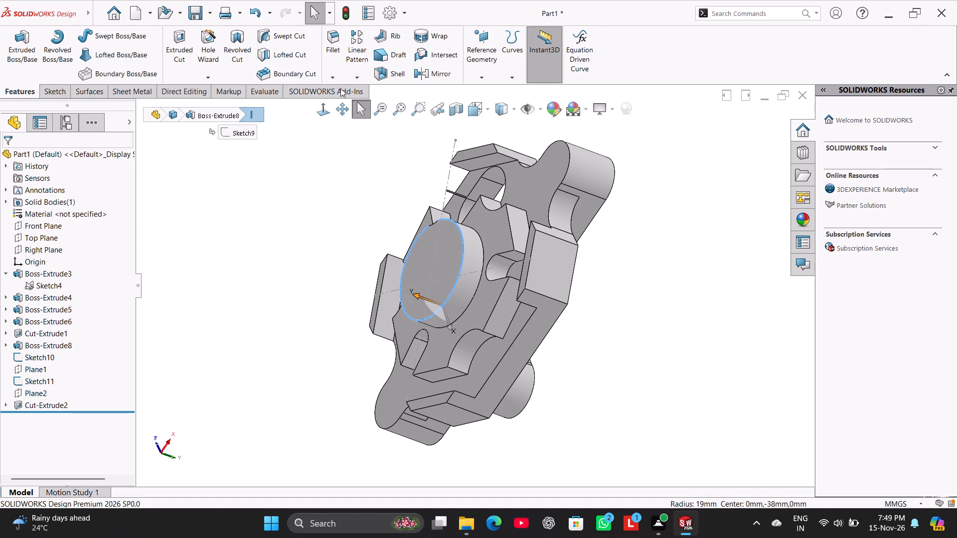
left_click(335, 77)
left_click(349, 99)
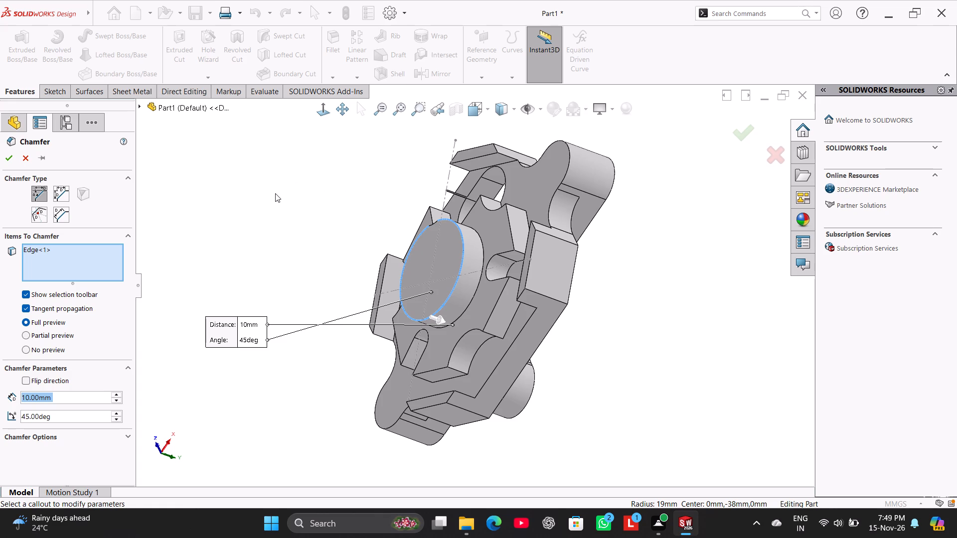
key("1")
key("Return")
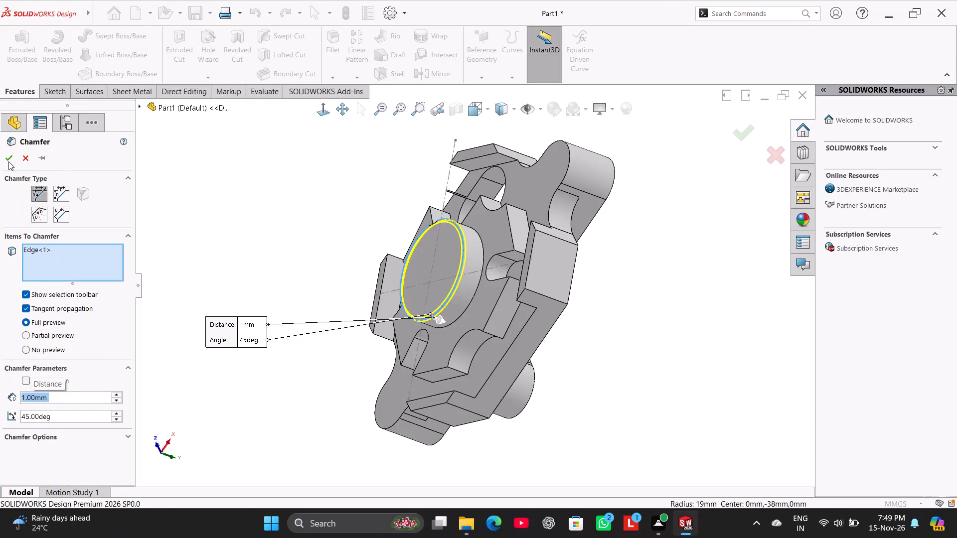
left_click(8, 161)
left_click(243, 181)
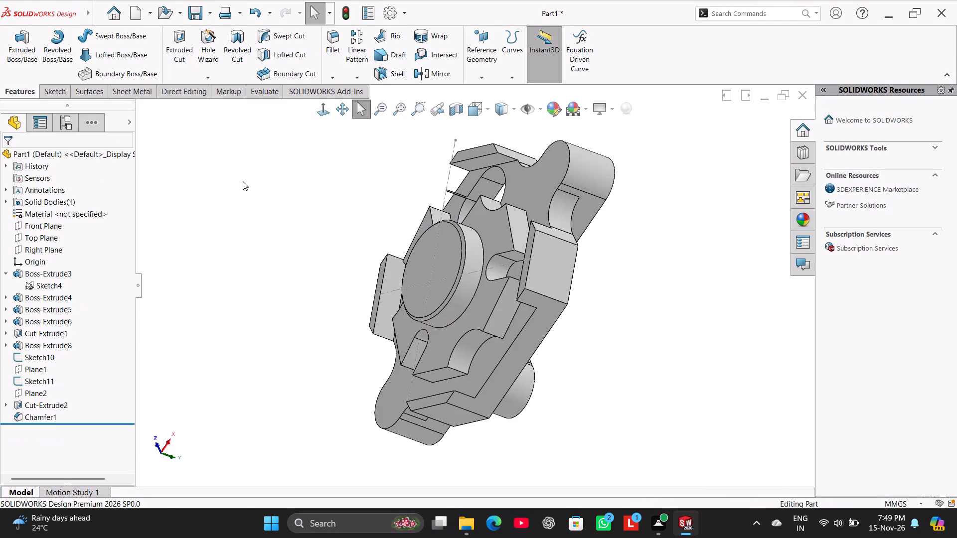
Hide Sketch10 and Sketch11 with the part in the isometric view.
right_click_drag(282, 266, 334, 226)
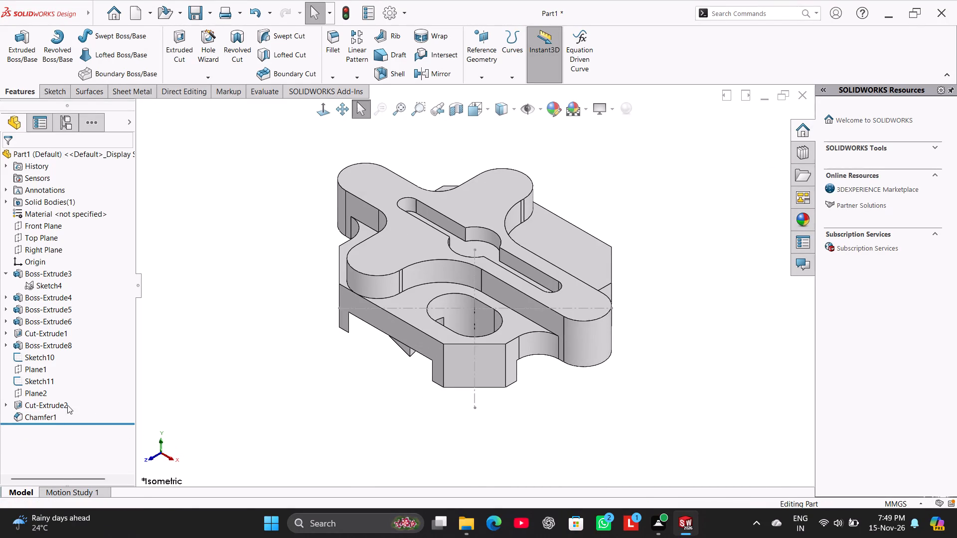
right_click(40, 362)
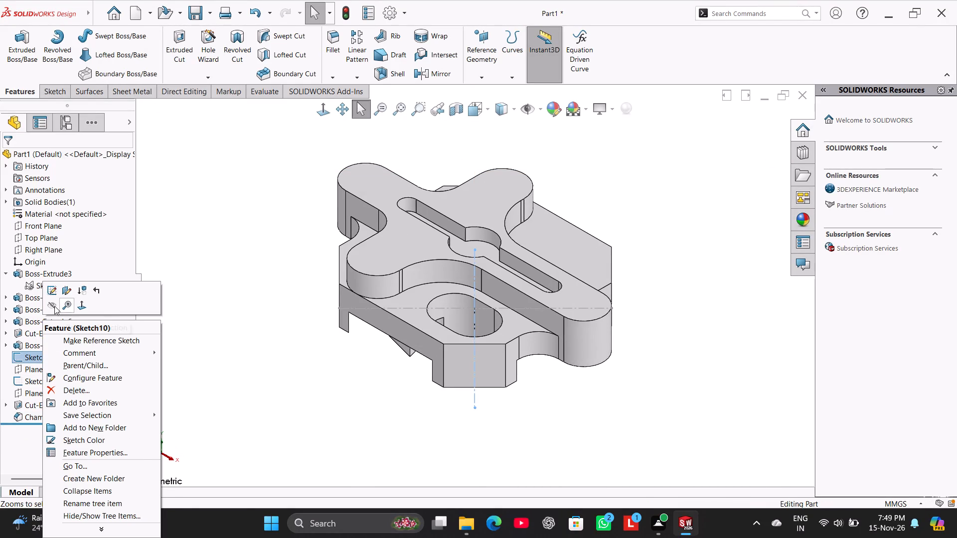
left_click(53, 305)
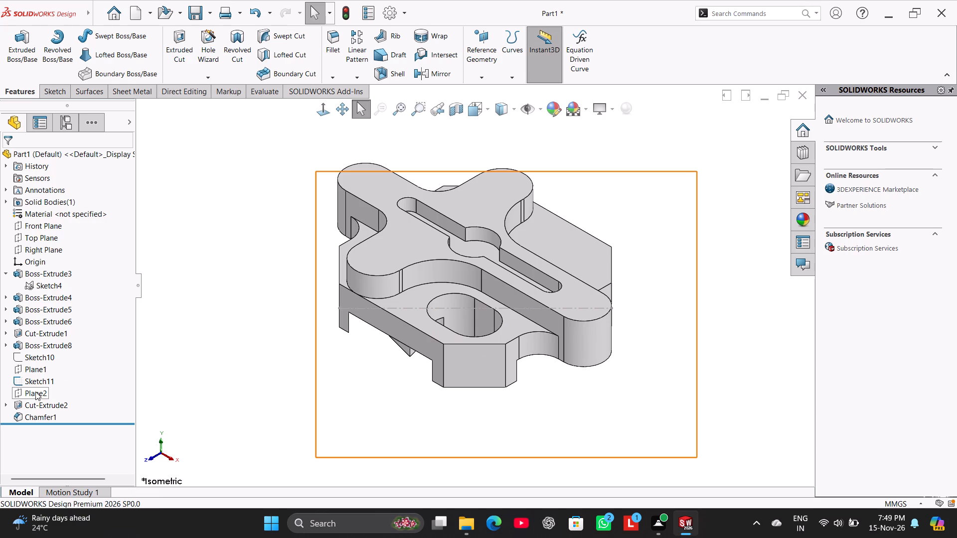
right_click(37, 383)
left_click(52, 305)
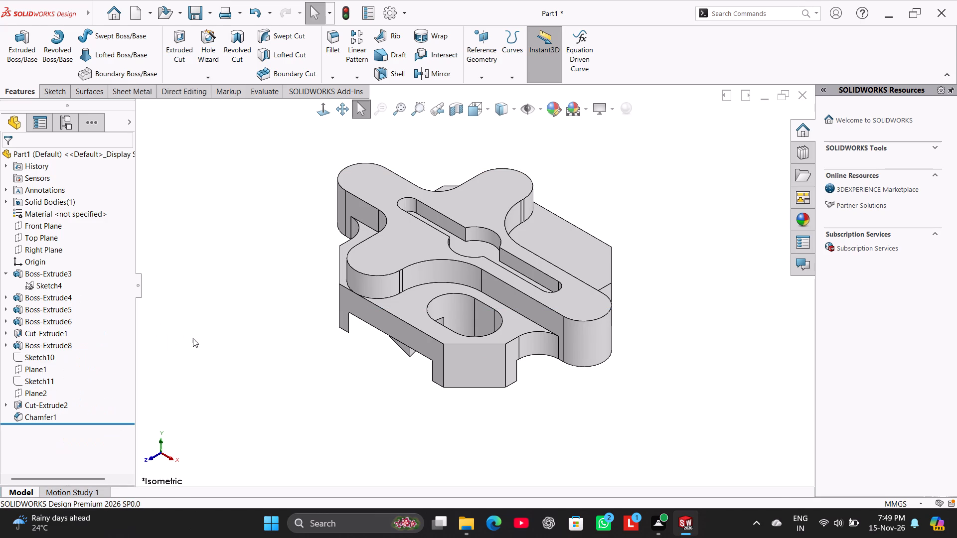
left_click(193, 337)
Start a new sketch on the top face of the lobed boss.
middle_click_drag(278, 324, 283, 320)
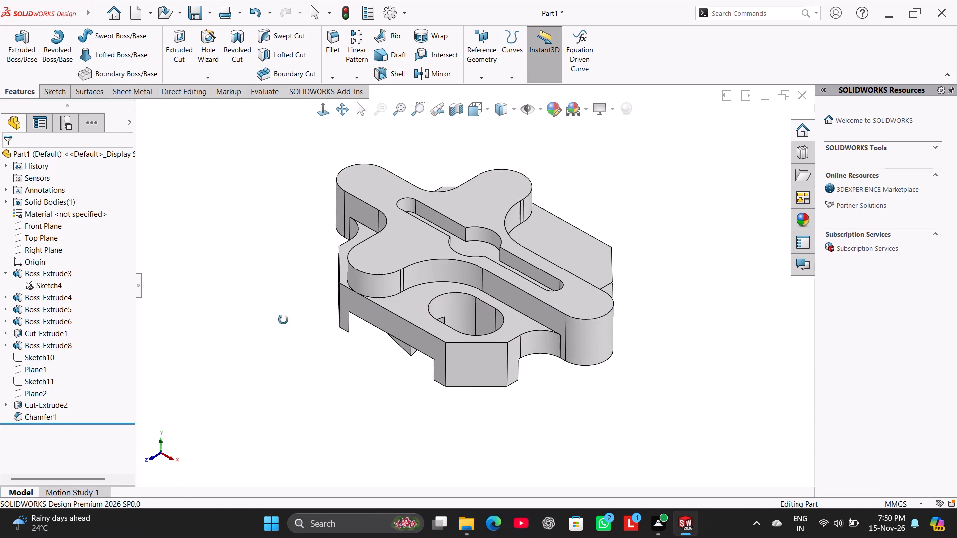
middle_click_drag(283, 320, 280, 330)
right_click_drag(274, 336, 435, 226)
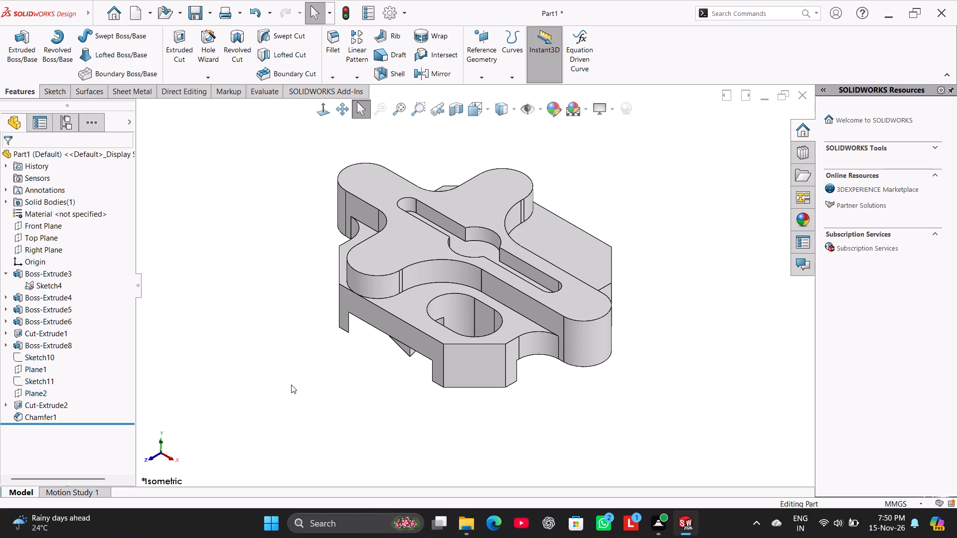
left_click(407, 238)
left_click(453, 210)
left_click(193, 194)
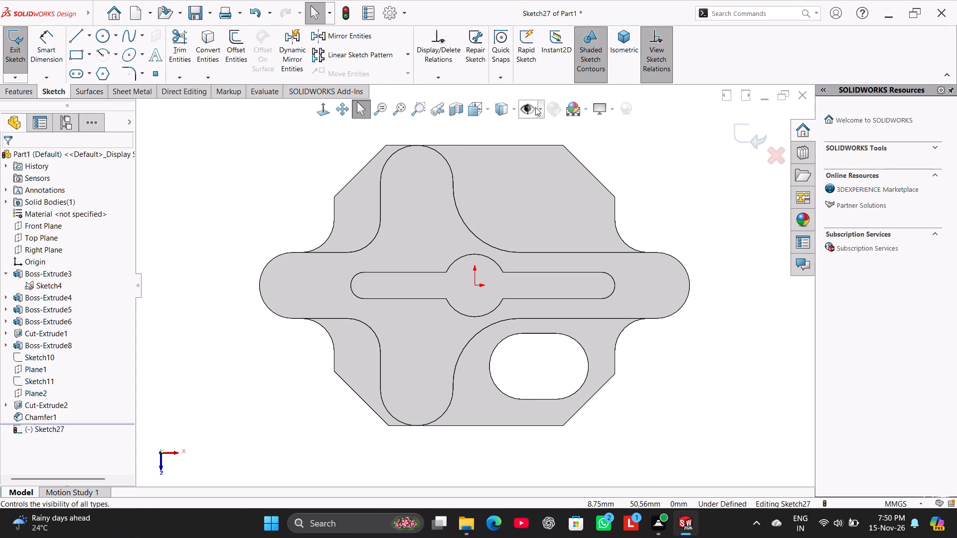
Examine the underside features with hidden lines visible, then restore the shaded display with edges.
left_click(511, 105)
left_click(506, 183)
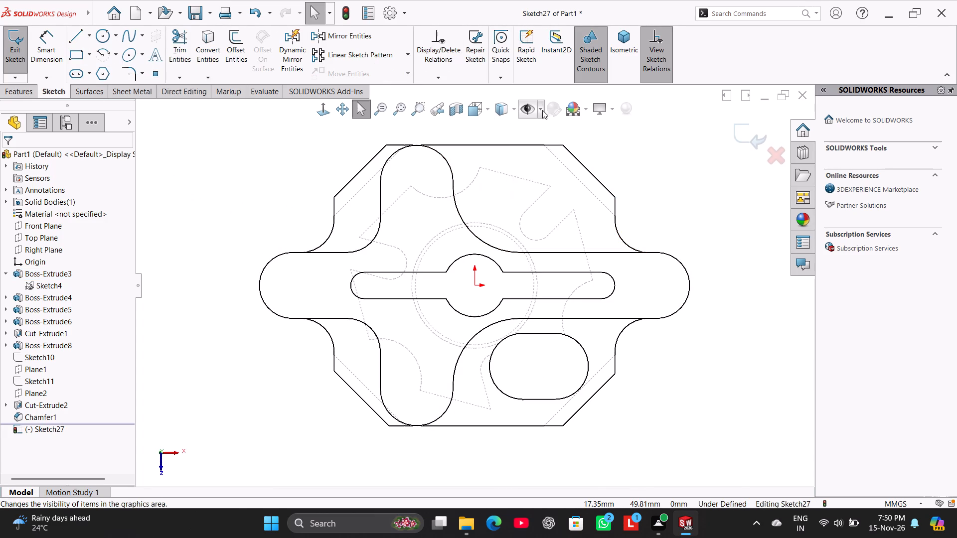
left_click(513, 110)
left_click(505, 128)
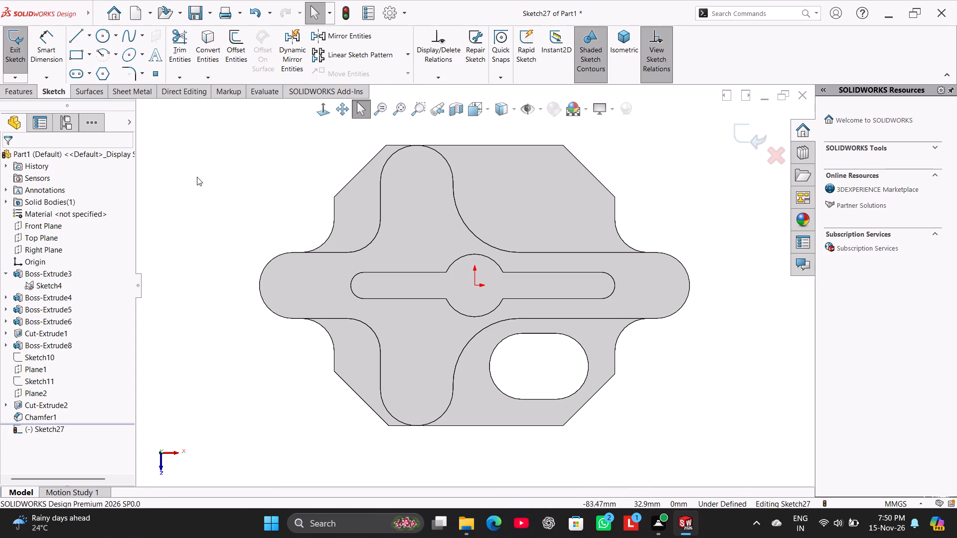
left_click(196, 176)
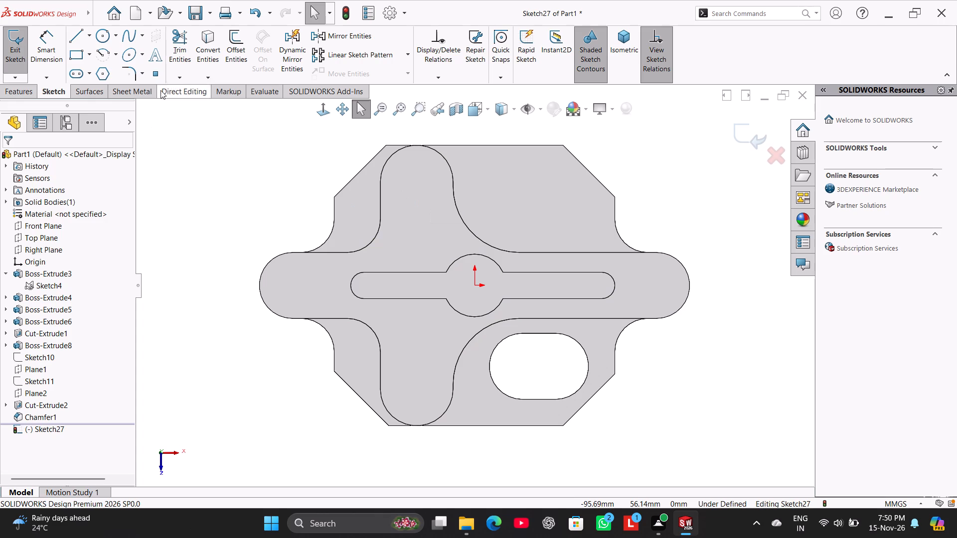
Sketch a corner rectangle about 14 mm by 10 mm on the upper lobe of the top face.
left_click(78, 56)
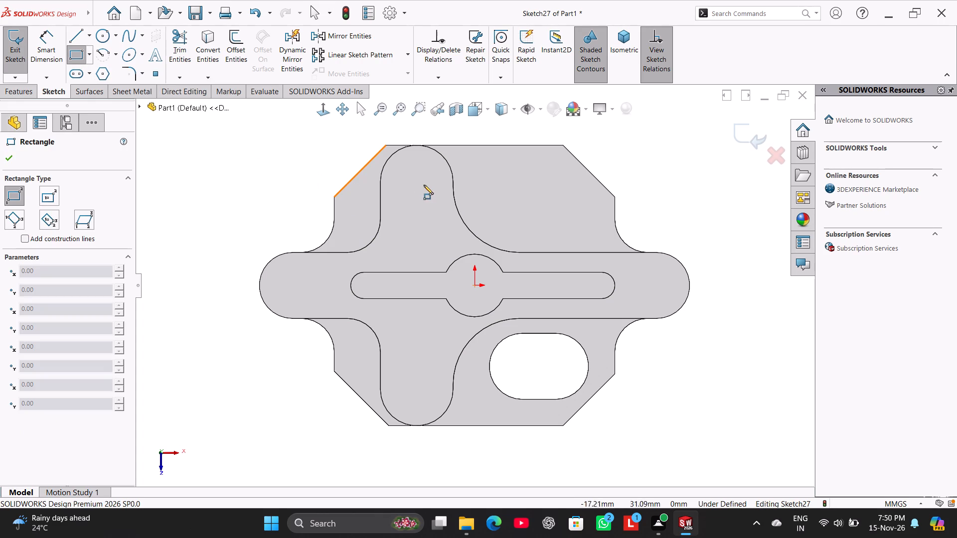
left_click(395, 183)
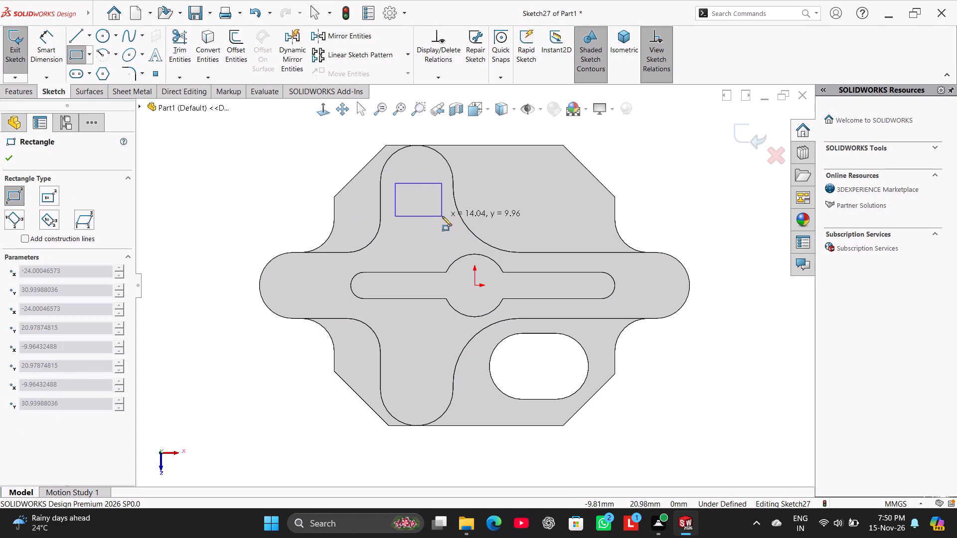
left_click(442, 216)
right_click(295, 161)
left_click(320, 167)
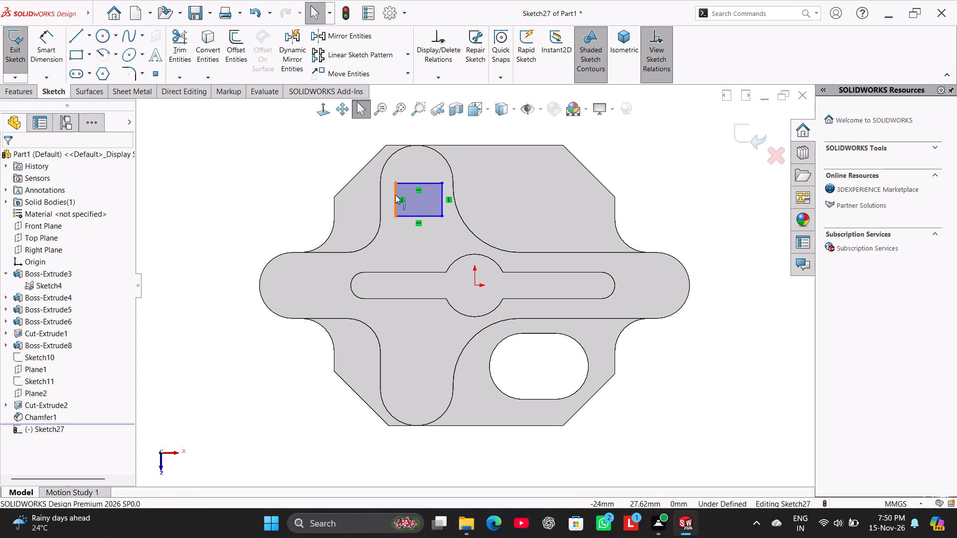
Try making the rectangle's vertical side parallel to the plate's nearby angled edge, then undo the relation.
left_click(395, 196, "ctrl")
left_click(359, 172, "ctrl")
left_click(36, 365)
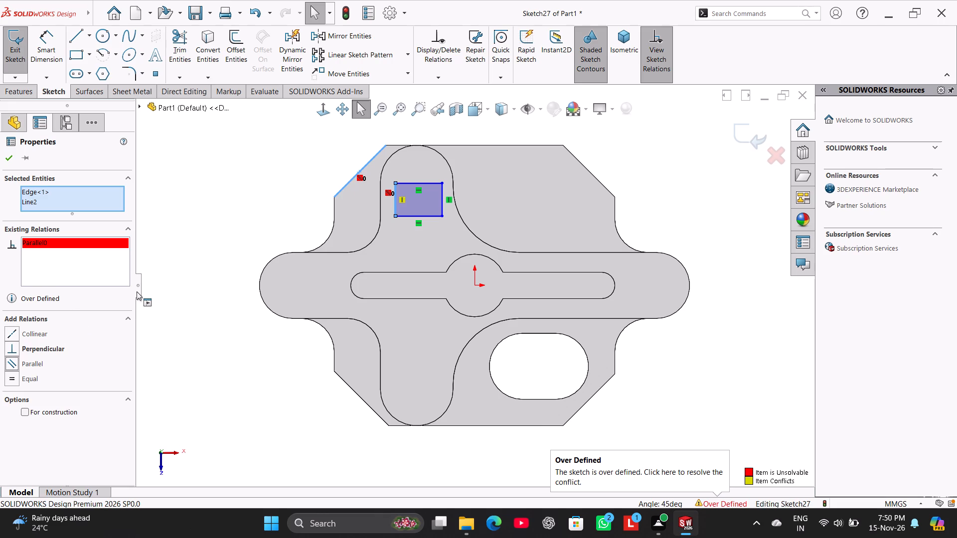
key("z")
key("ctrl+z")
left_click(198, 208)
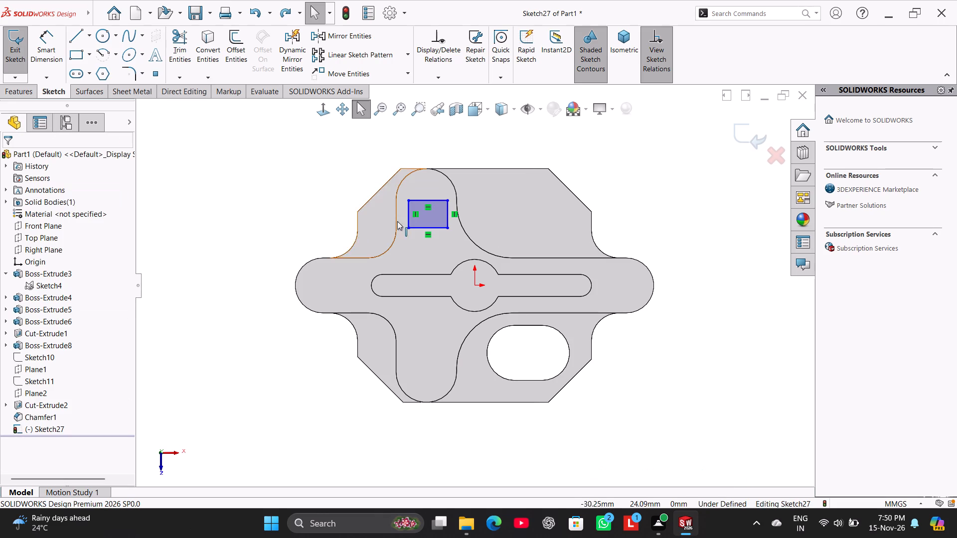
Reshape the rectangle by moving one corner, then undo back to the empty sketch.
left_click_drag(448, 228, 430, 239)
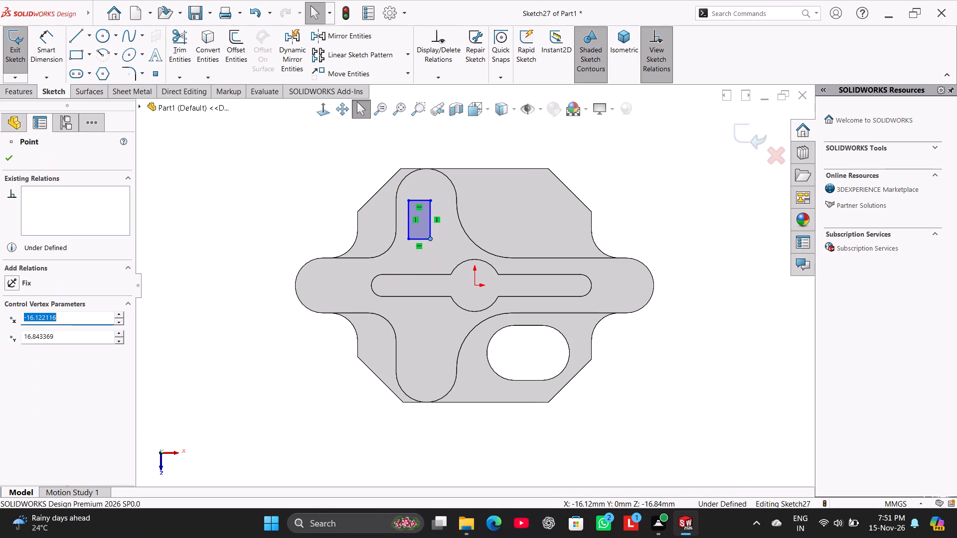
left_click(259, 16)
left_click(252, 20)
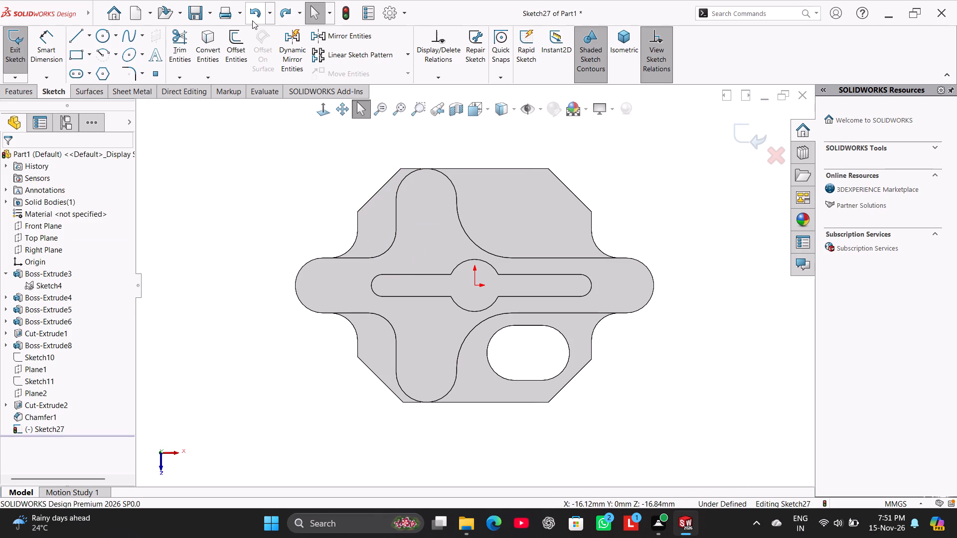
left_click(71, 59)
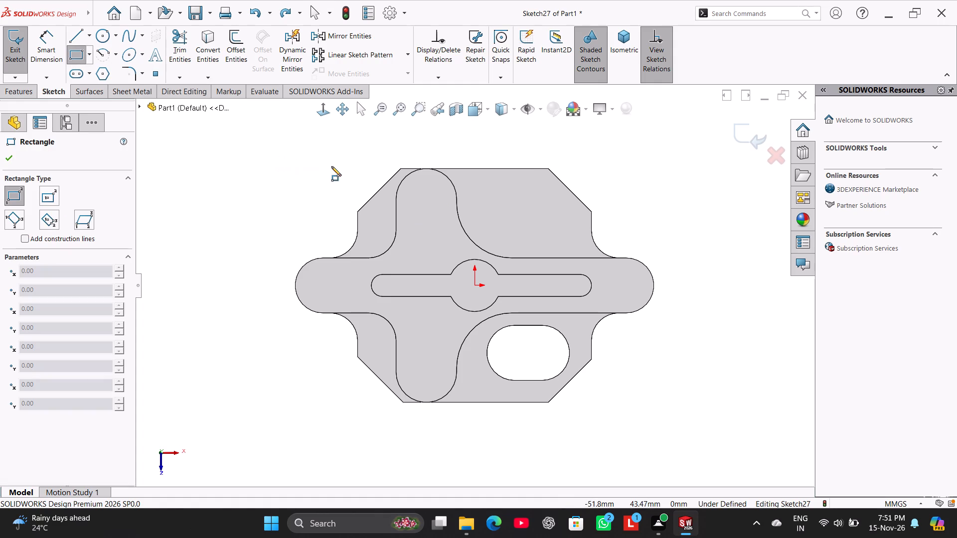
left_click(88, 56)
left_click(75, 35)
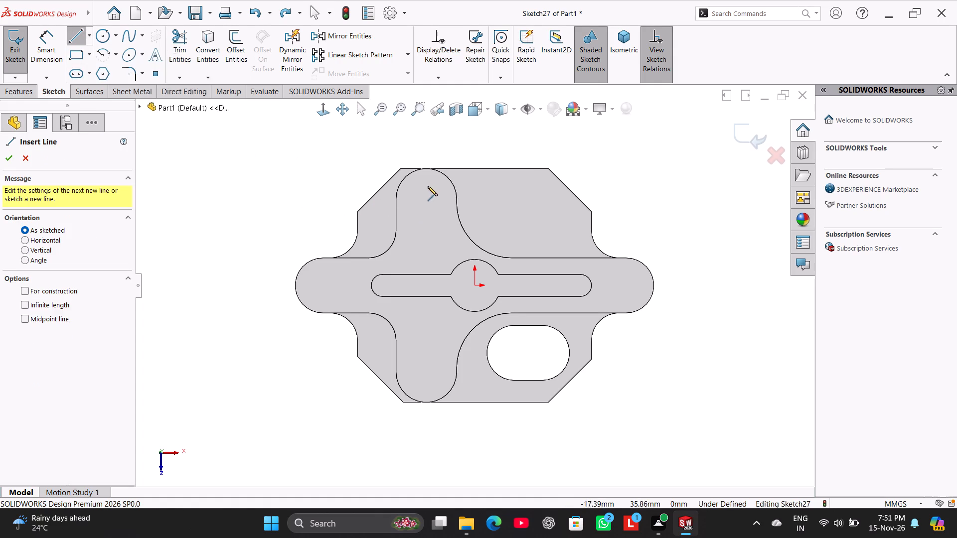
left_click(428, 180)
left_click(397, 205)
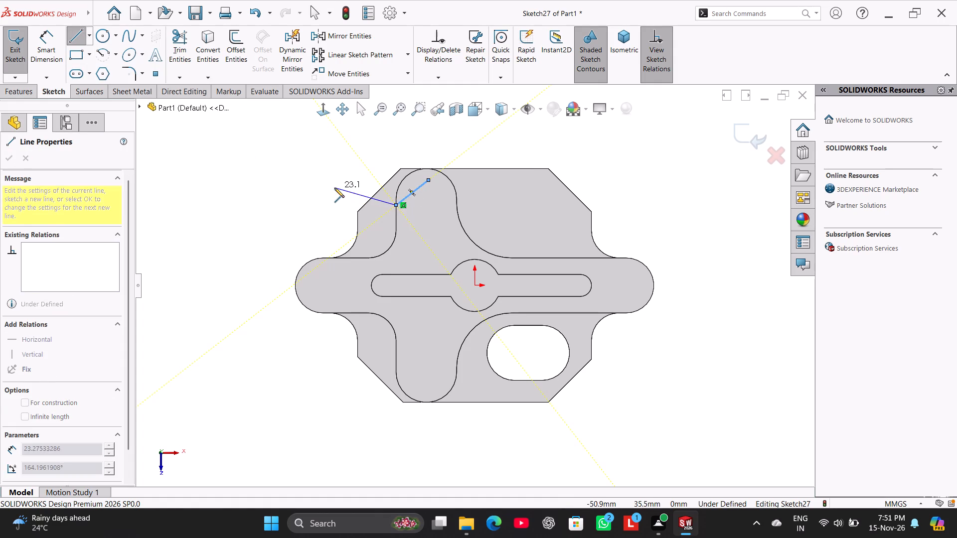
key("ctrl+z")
Sketch a tilted closed rectangle of perpendicular lines, about 7.8 mm by 11 mm, on the top face's upper lobe.
left_click(81, 42)
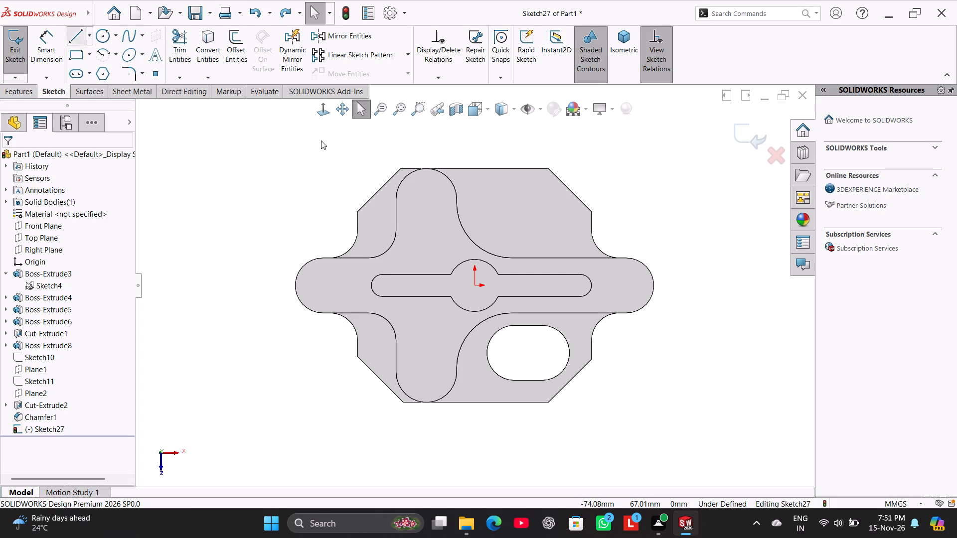
left_click(426, 193)
left_click(411, 209)
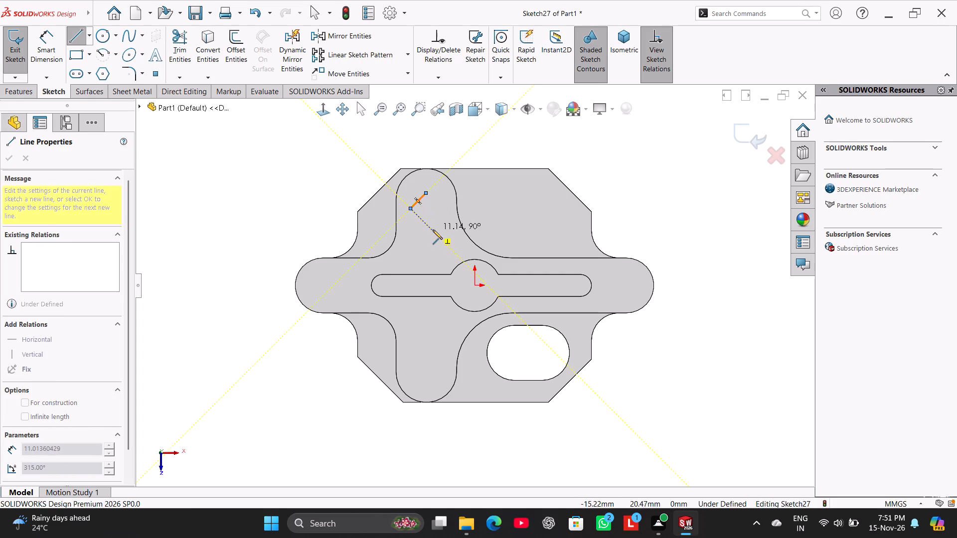
left_click(432, 230)
left_click(451, 215)
left_click(427, 195)
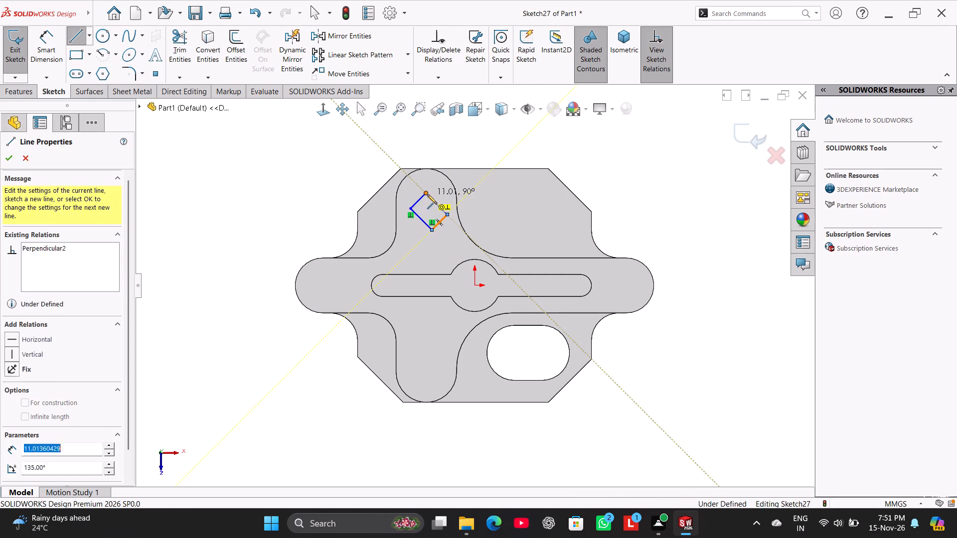
right_click(340, 177)
left_click(363, 183)
Make the tilted rectangle's short upper side parallel to the plate's nearby angled corner edge.
left_click(421, 198, "ctrl")
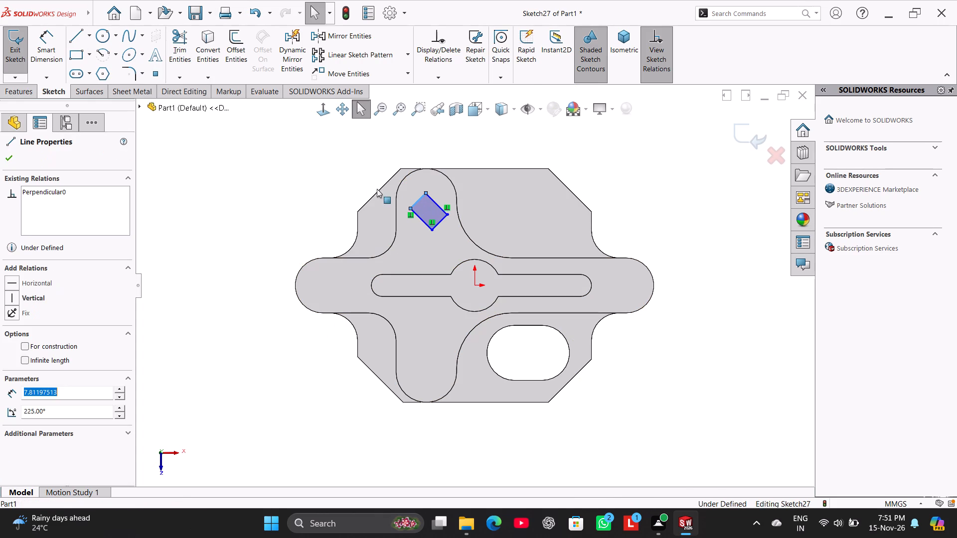
left_click(378, 192, "ctrl")
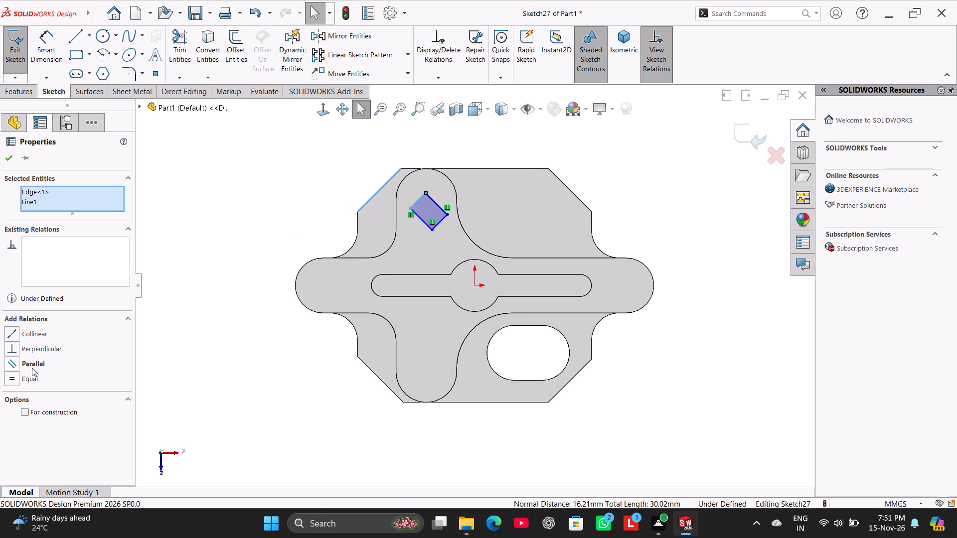
left_click(32, 368)
left_click(175, 228)
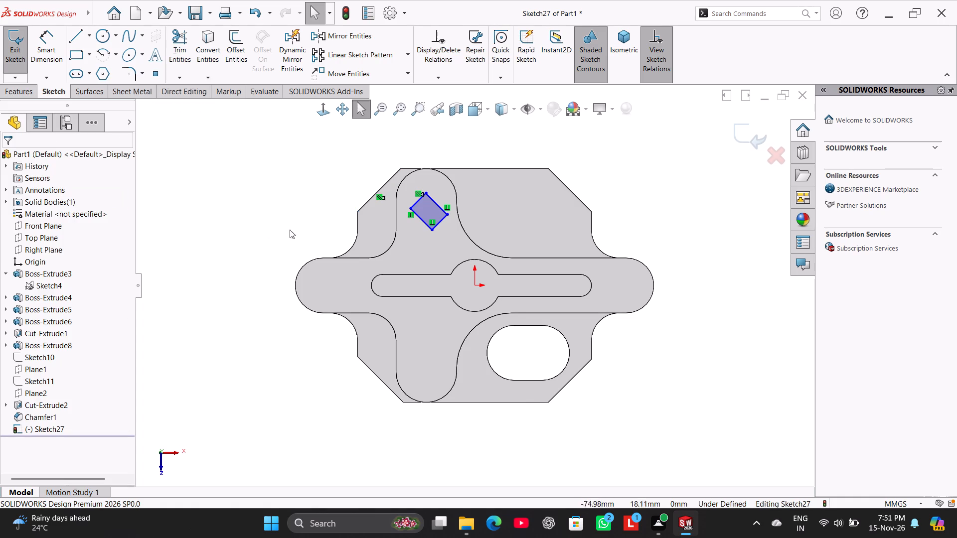
scroll(442, 151, "down", 3)
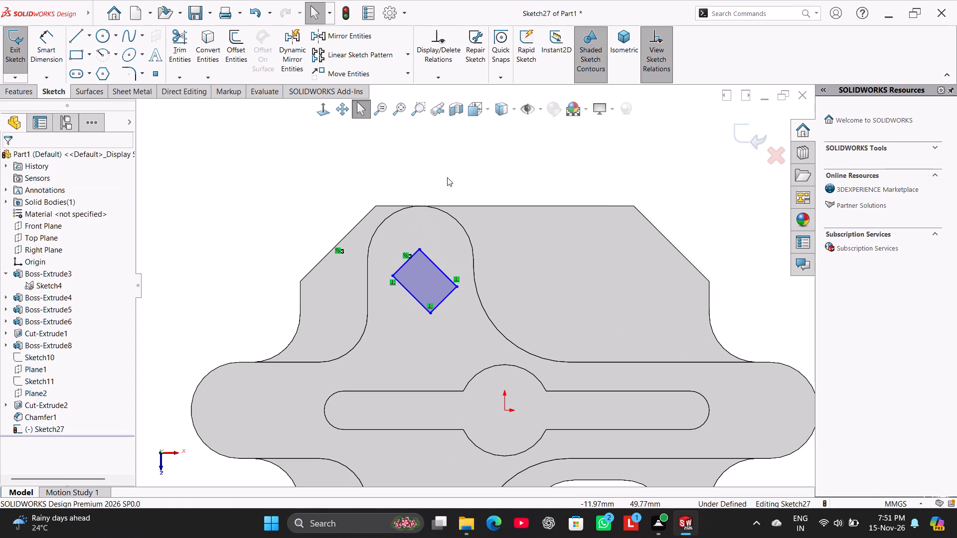
Add two construction centerlines joining the opposite corners of the tilted rectangle as its diagonals.
left_click(89, 39)
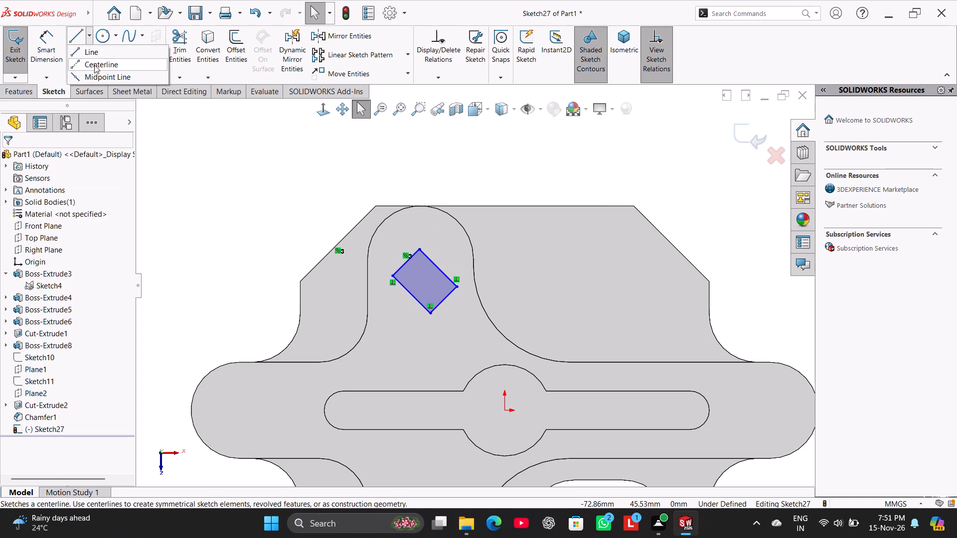
left_click(96, 68)
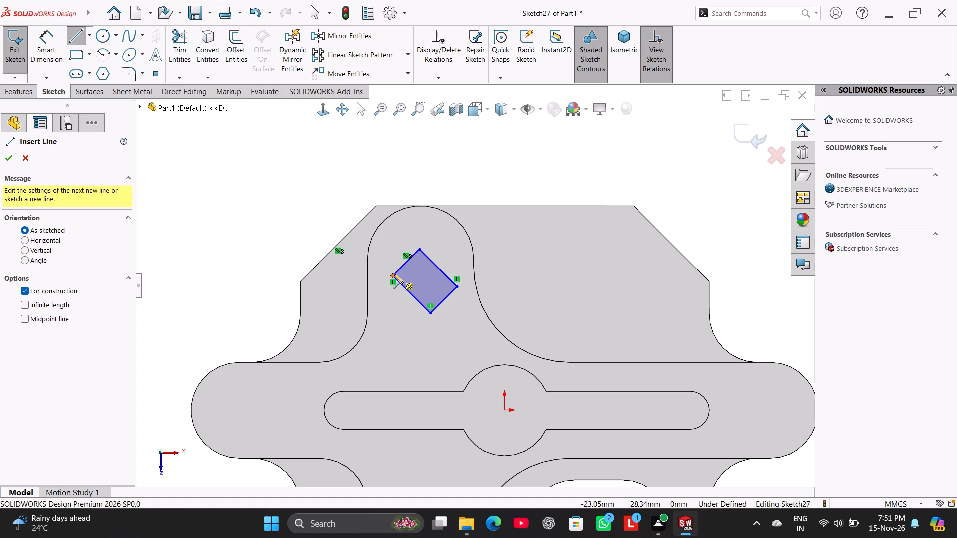
left_click(391, 275)
left_click(458, 286)
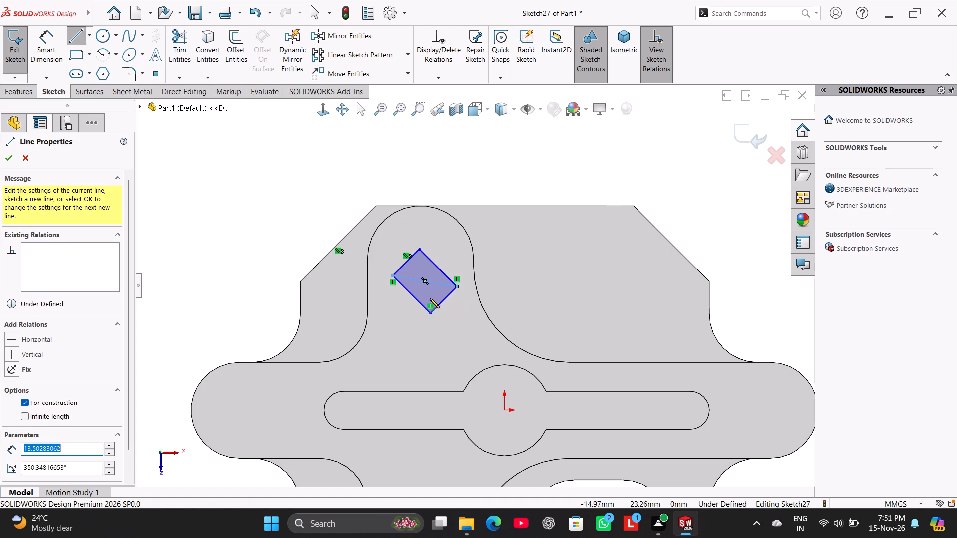
left_click(81, 35)
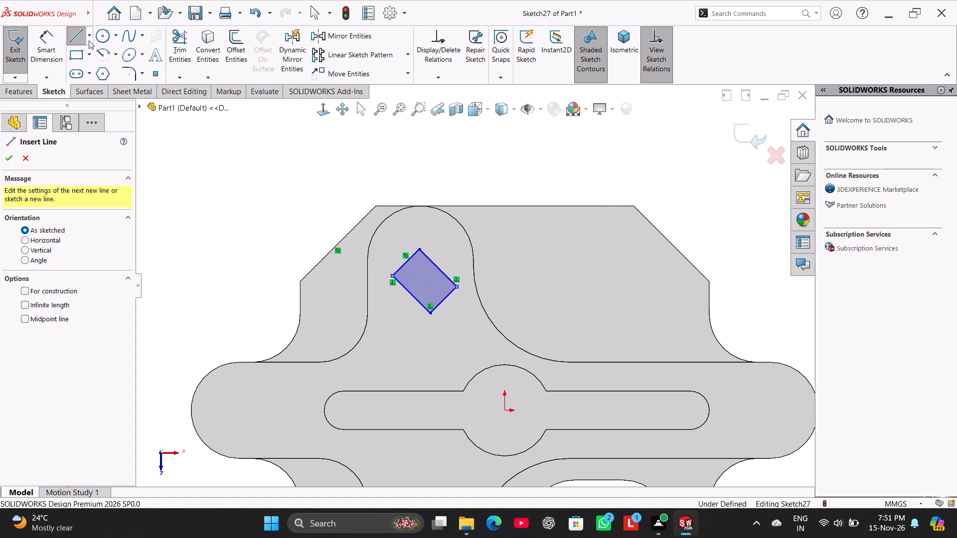
left_click(90, 42)
left_click(96, 66)
left_click(432, 314)
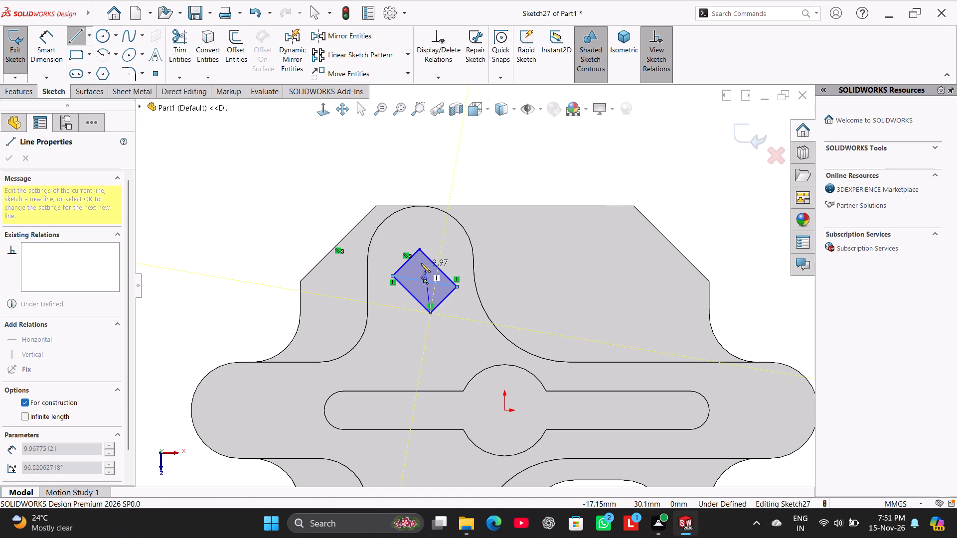
left_click(420, 249)
right_click(313, 190)
left_click(330, 194)
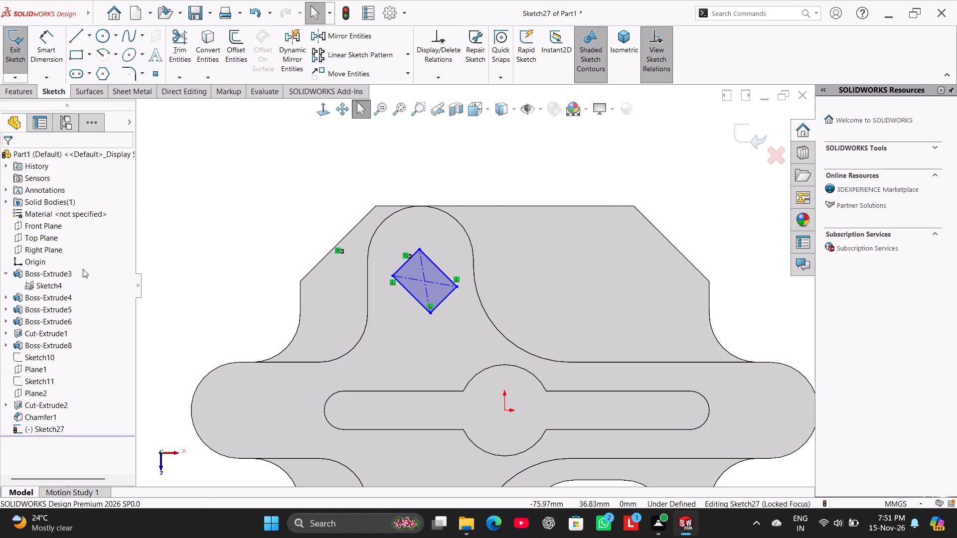
Show Sketch4, the sketch belonging to Boss-Extrude3.
right_click(40, 283)
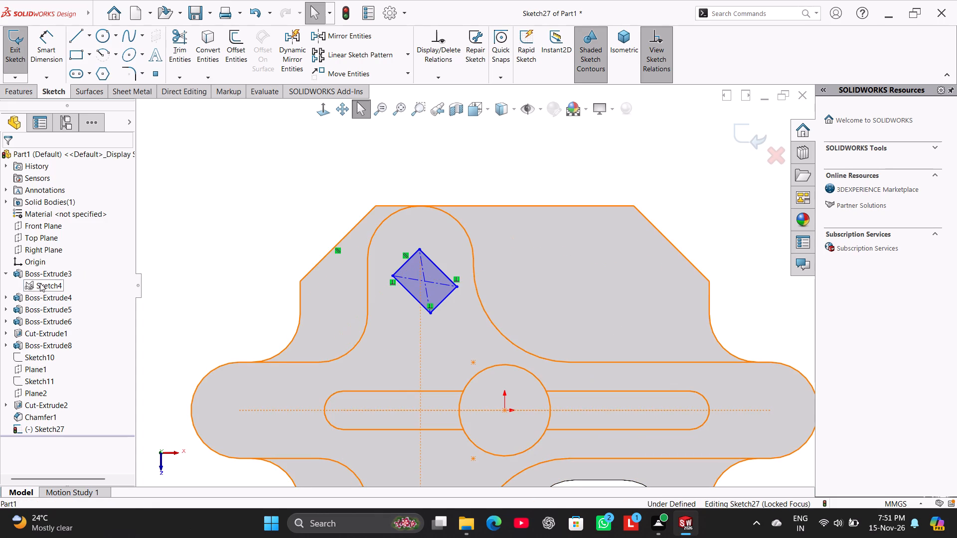
left_click(53, 268)
left_click(255, 179)
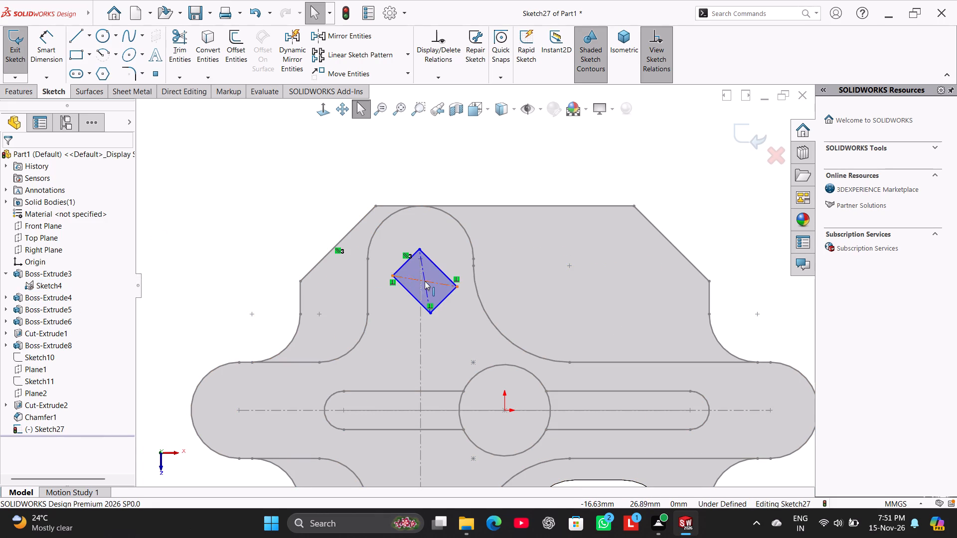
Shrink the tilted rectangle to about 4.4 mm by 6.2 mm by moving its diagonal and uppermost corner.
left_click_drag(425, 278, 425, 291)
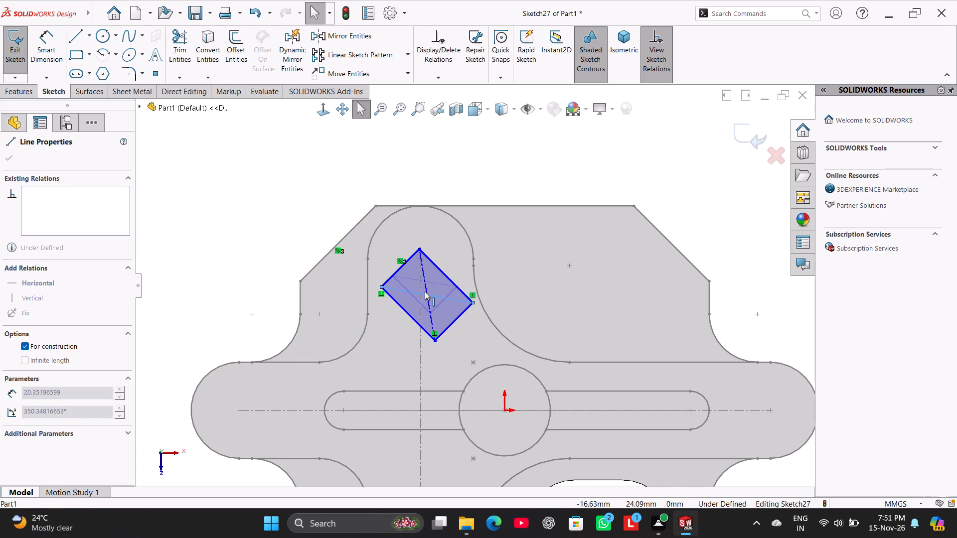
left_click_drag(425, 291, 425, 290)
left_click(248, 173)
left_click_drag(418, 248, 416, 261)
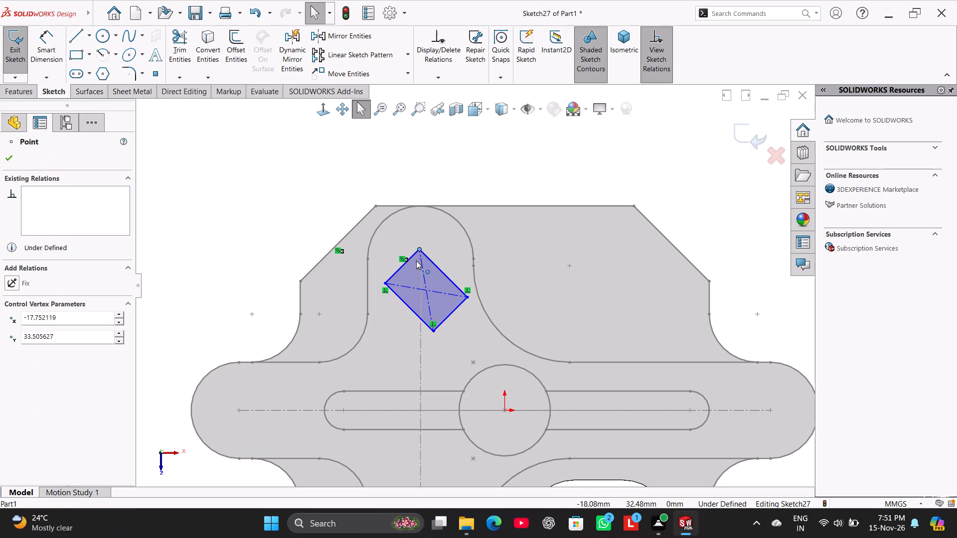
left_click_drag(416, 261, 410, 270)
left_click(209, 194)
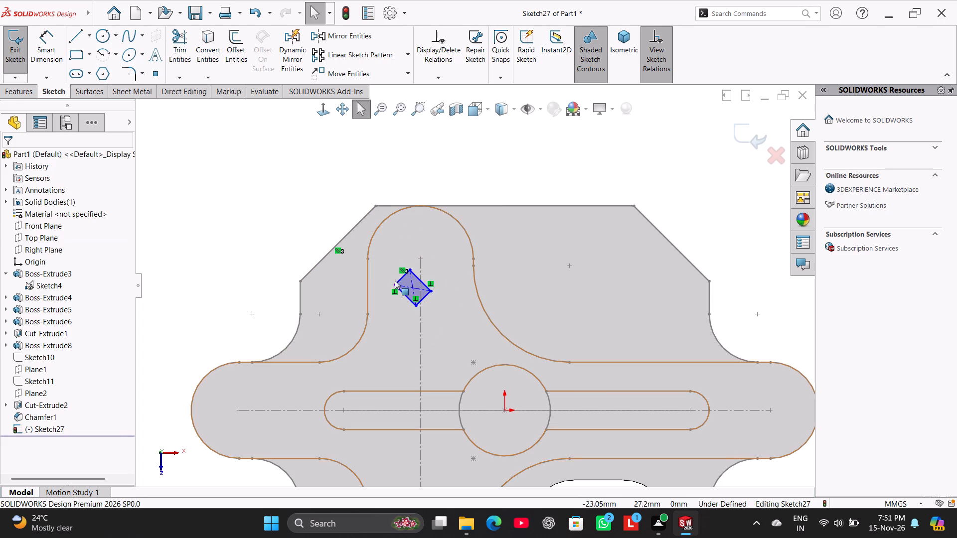
Make the crossing point of the rectangle's diagonals coincident with Sketch4's center point of the upper lobe's arc.
left_click(413, 288, "ctrl")
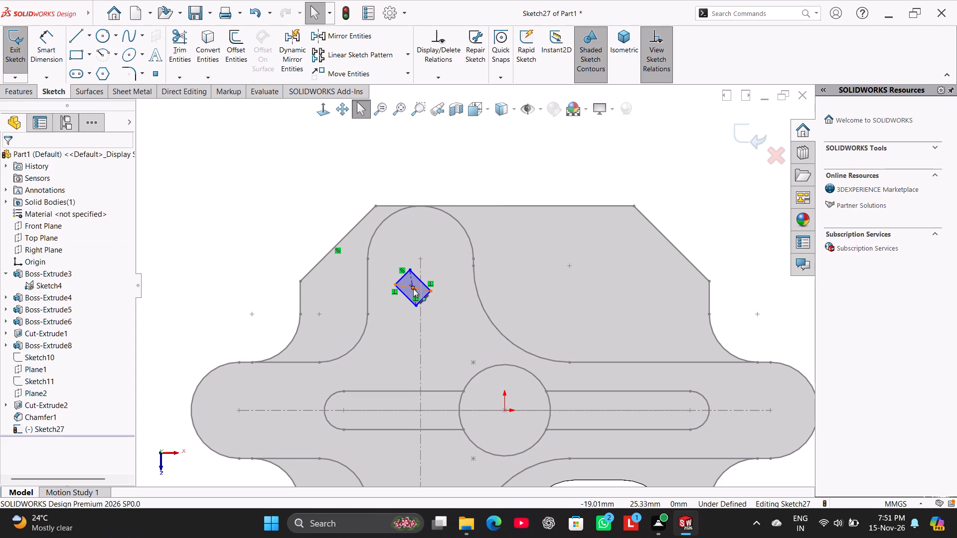
left_click(420, 259, "ctrl")
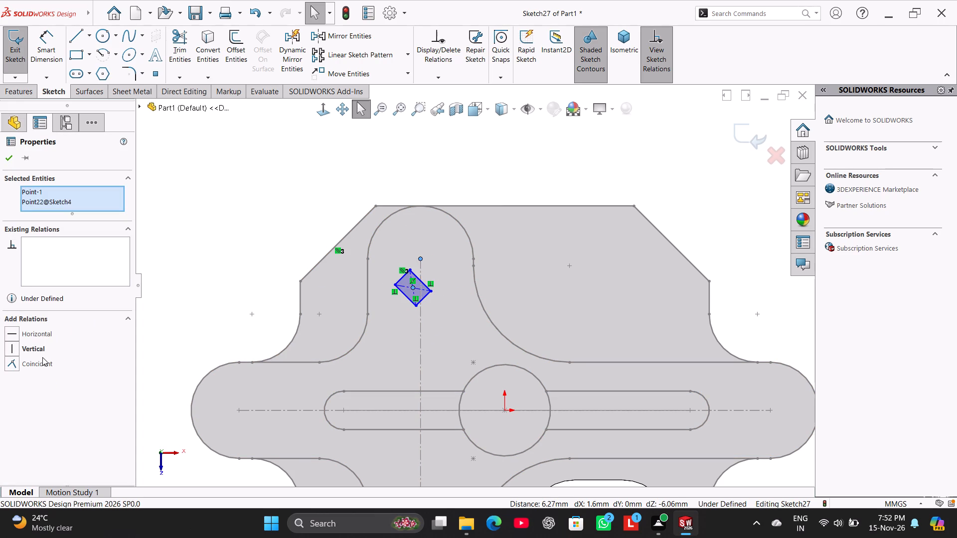
left_click(45, 362)
left_click(205, 219)
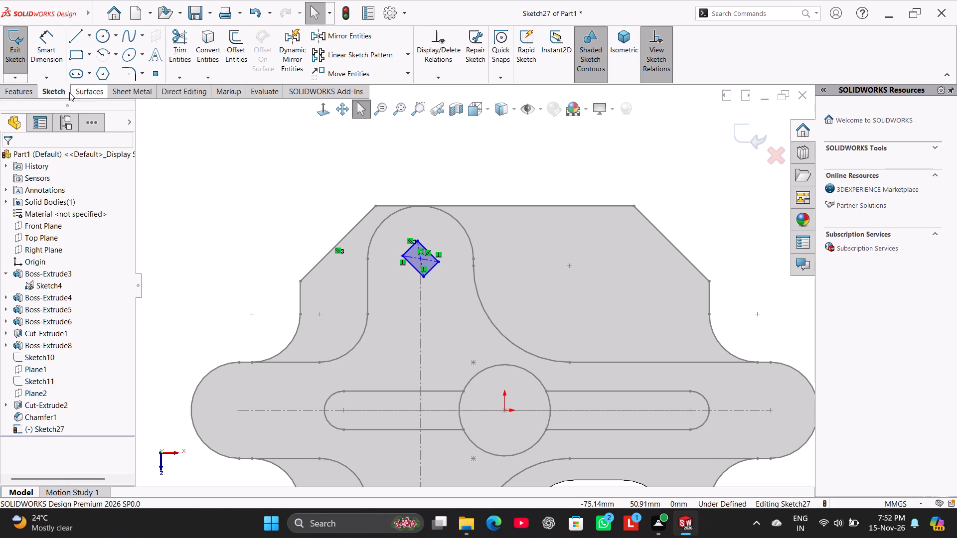
Dimension the distance between the tilted rectangle's two short sides as 8 mm.
left_click_drag(48, 48, 52, 55)
left_click(434, 269)
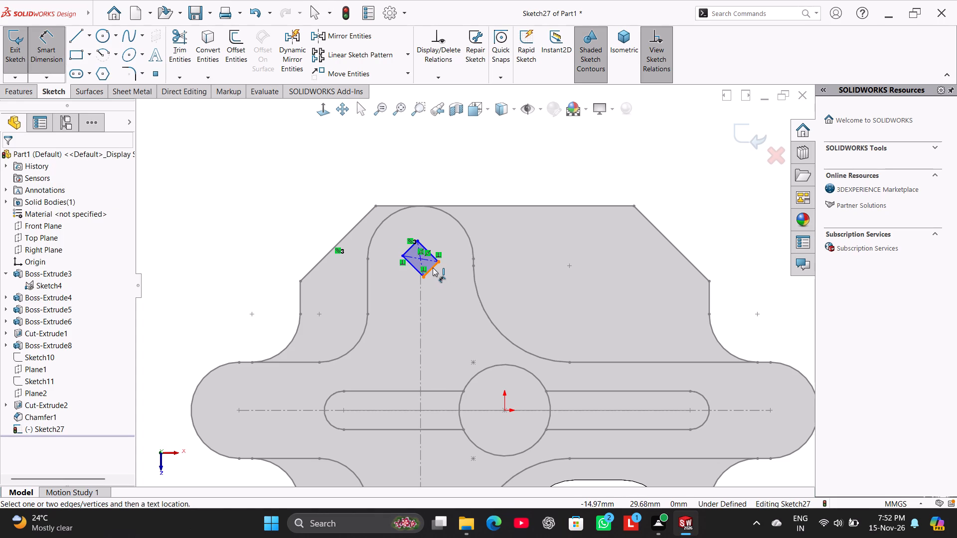
left_click(433, 268)
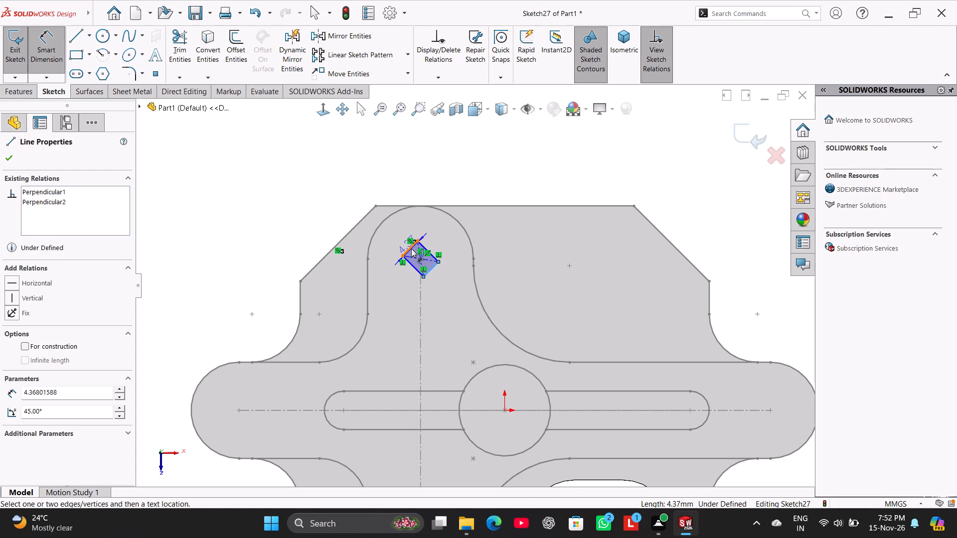
left_click(411, 249)
left_click(529, 179)
key("8")
key("Return")
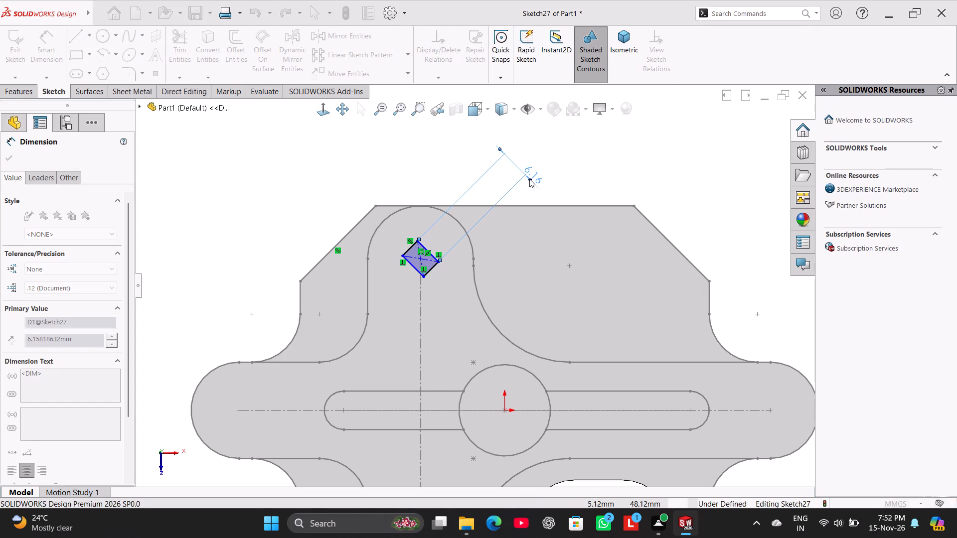
Dimension the distance between the tilted rectangle's other pair of parallel sides as 8 mm.
left_click(430, 250)
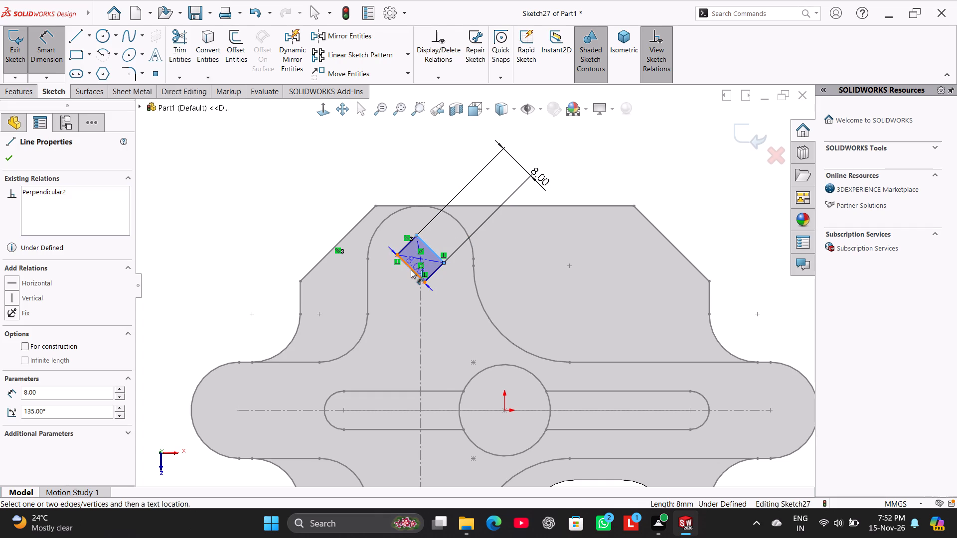
left_click(411, 269)
left_click(461, 315)
left_click(466, 315)
key("8")
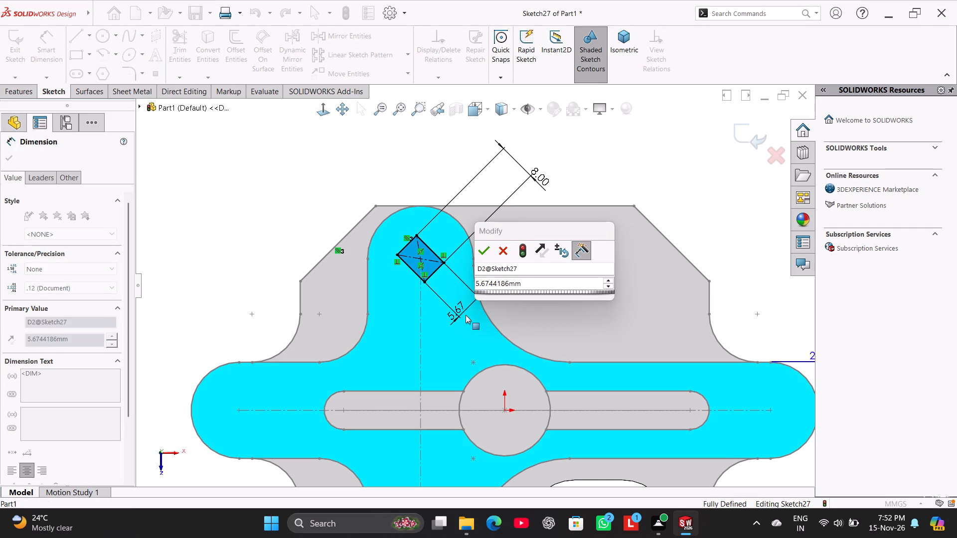
double_click(522, 283)
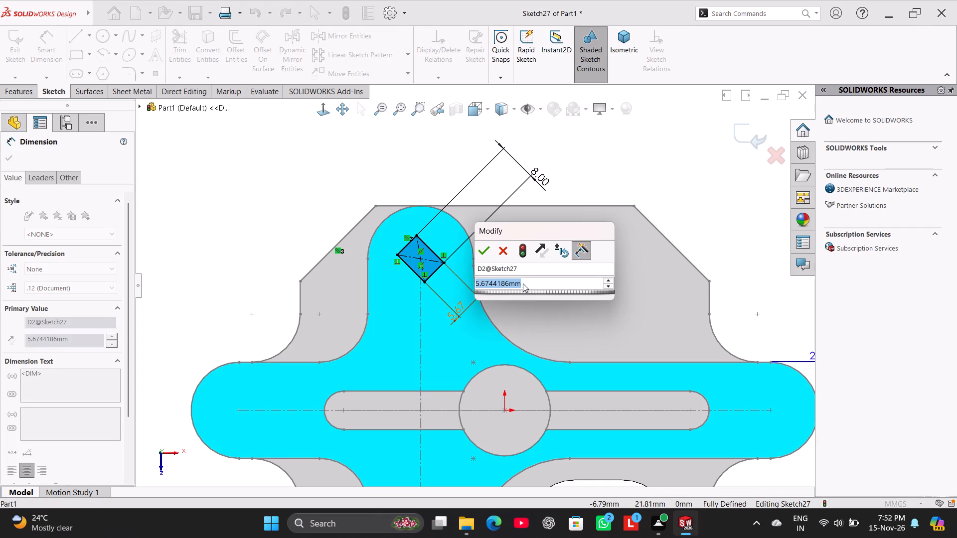
key("8")
key("Return")
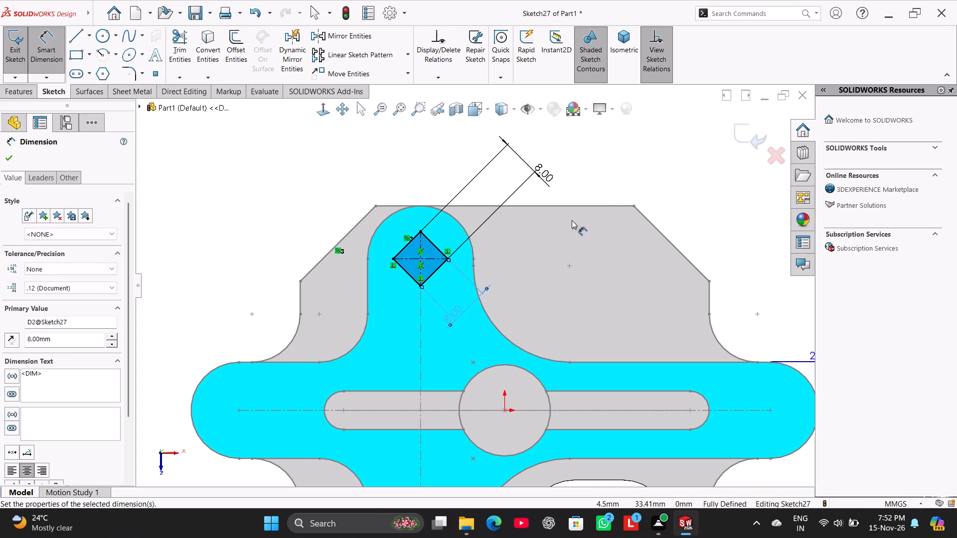
right_click(638, 161)
left_click(674, 195)
Sketch circles about 14 mm and 10 mm in diameter at the arc centers of the part's left and right end lobes.
scroll(580, 276, "up", 3)
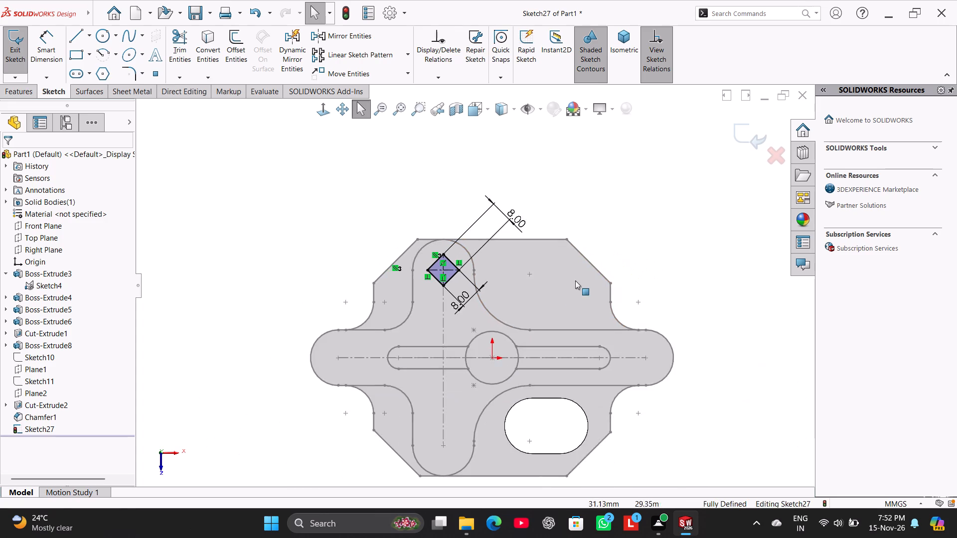
scroll(559, 289, "up", 1)
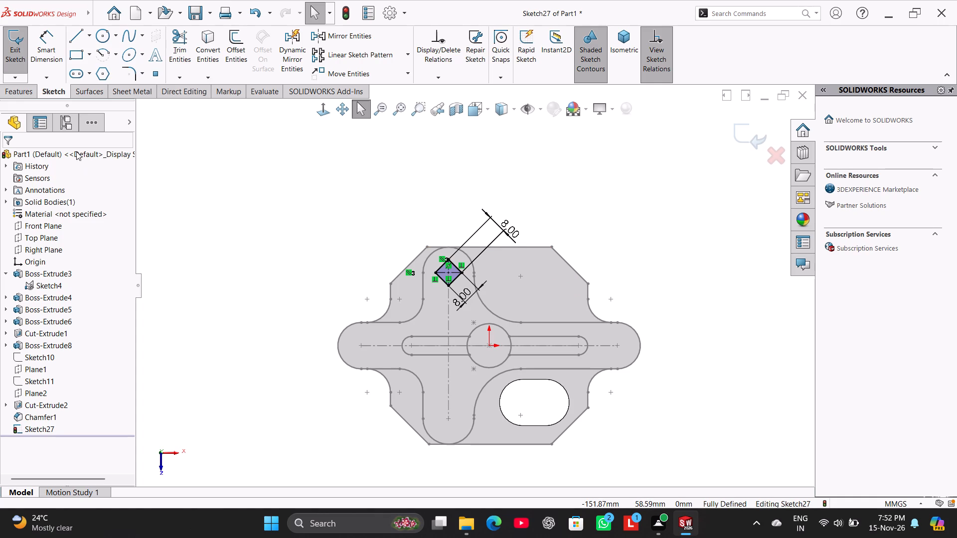
left_click(101, 38)
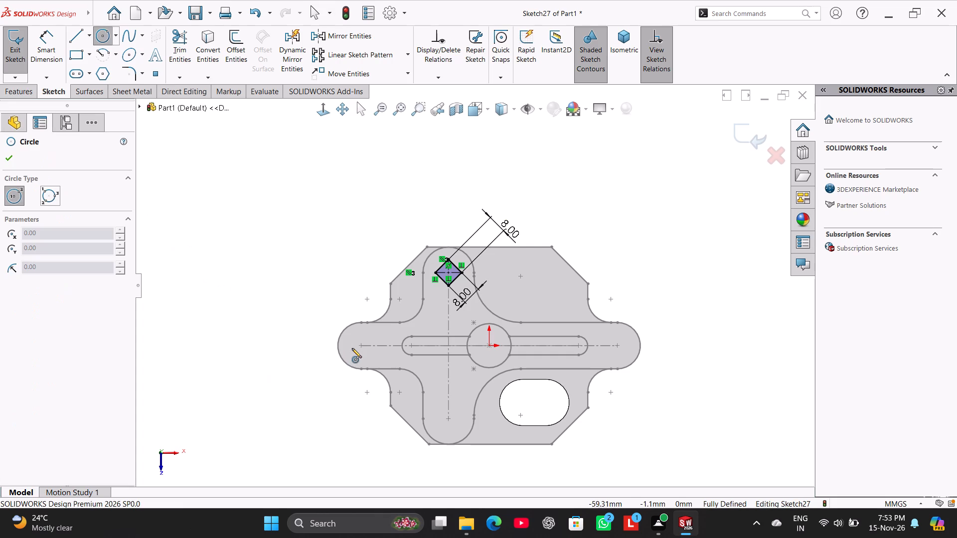
left_click(360, 346)
left_click(372, 358)
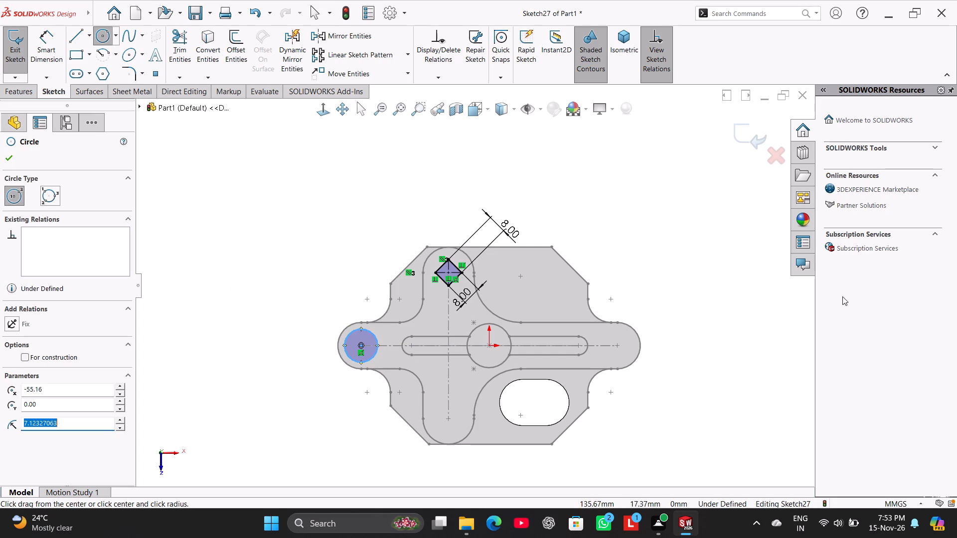
left_click(617, 346)
left_click(625, 355)
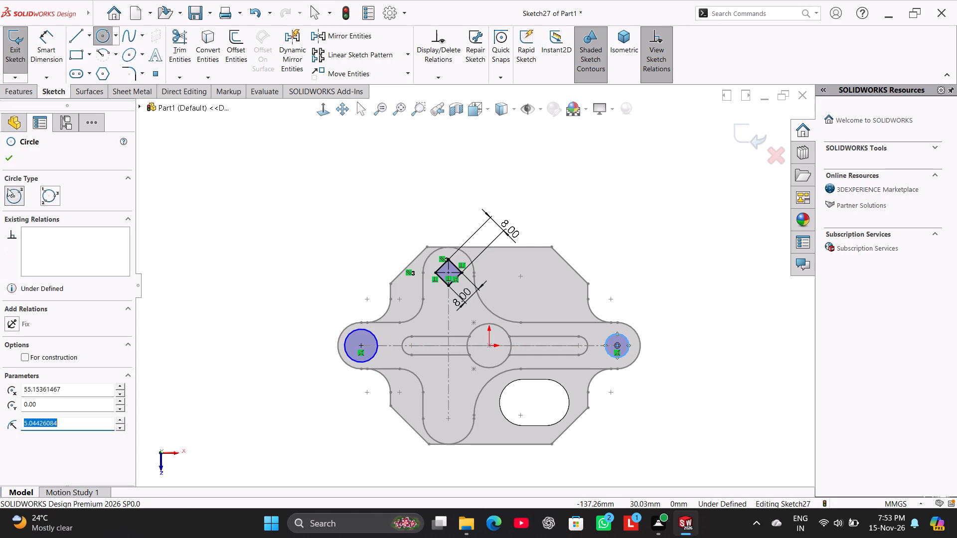
Dimension both end-lobe circles to a diameter of 10 mm.
left_click(54, 58)
left_click(351, 358)
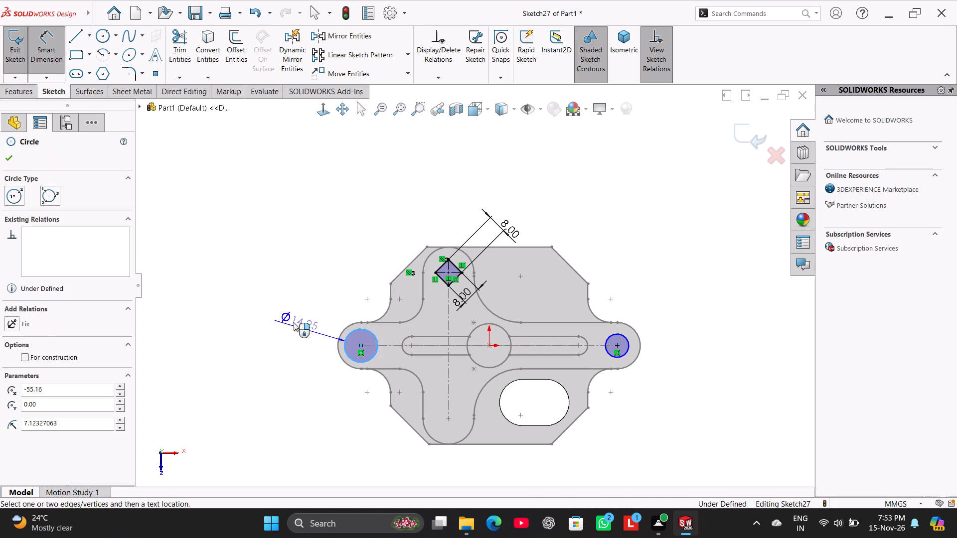
left_click(293, 322)
type("10")
key("Return")
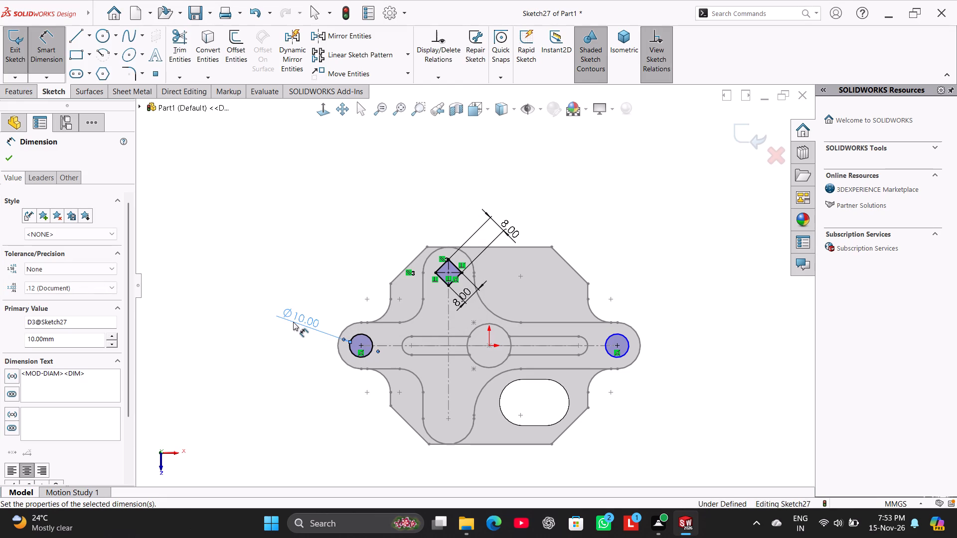
left_click(334, 296)
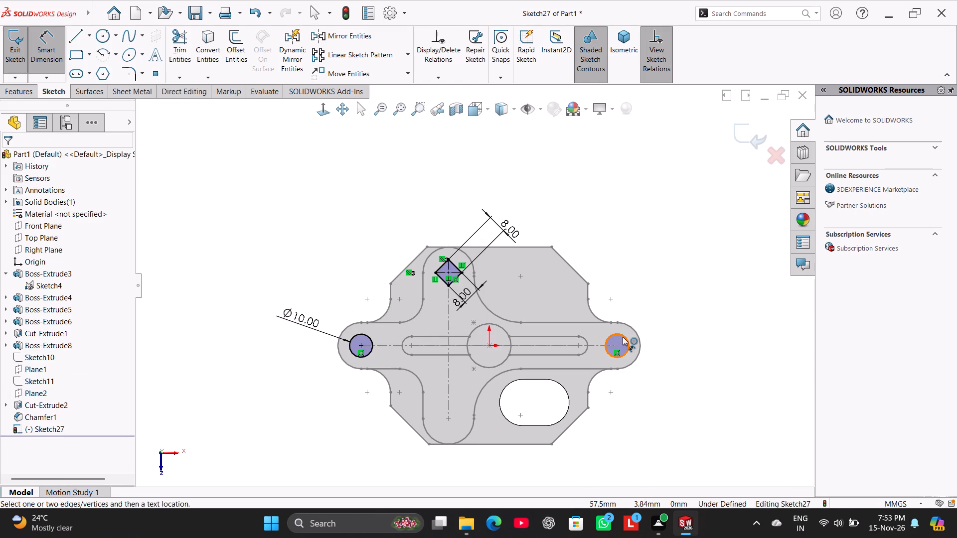
left_click(623, 336)
left_click(652, 291)
type("10")
key("Return")
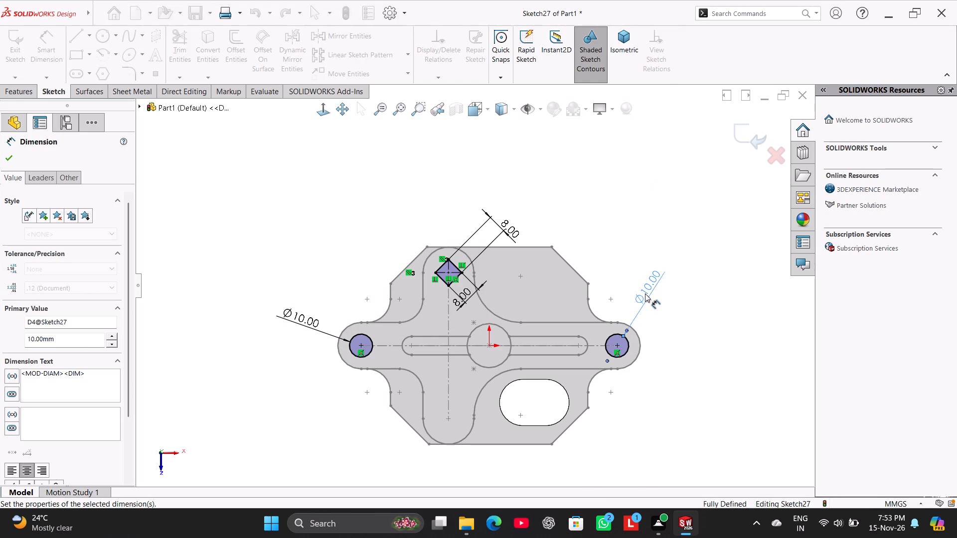
right_click(631, 191)
left_click(674, 222)
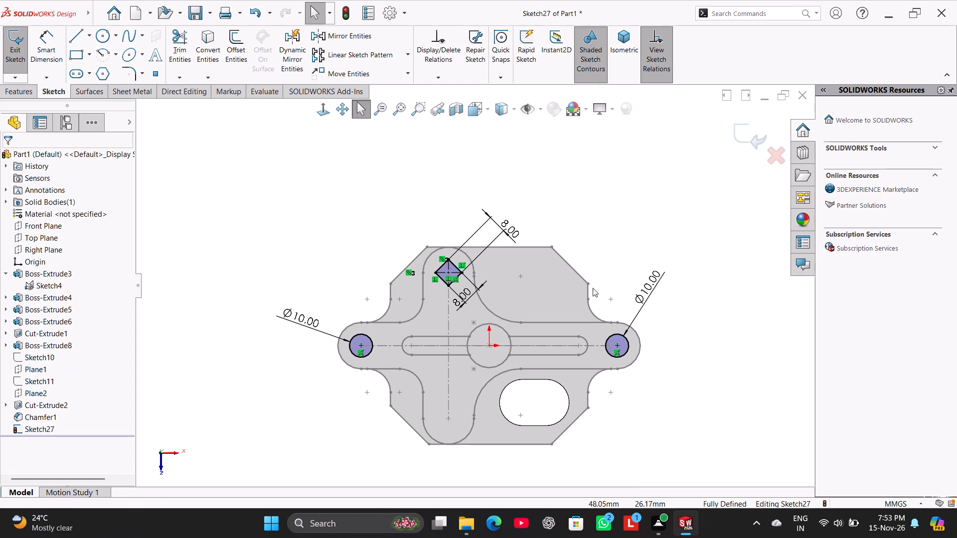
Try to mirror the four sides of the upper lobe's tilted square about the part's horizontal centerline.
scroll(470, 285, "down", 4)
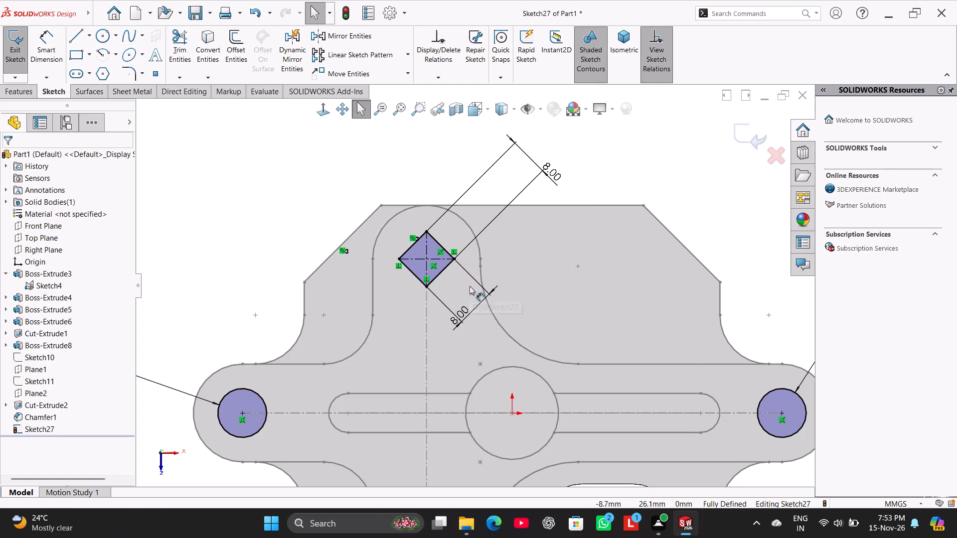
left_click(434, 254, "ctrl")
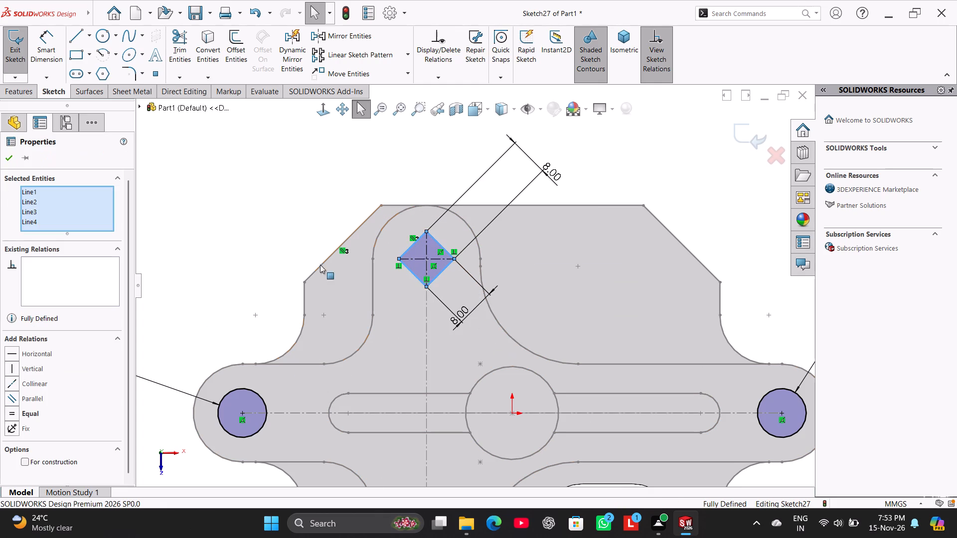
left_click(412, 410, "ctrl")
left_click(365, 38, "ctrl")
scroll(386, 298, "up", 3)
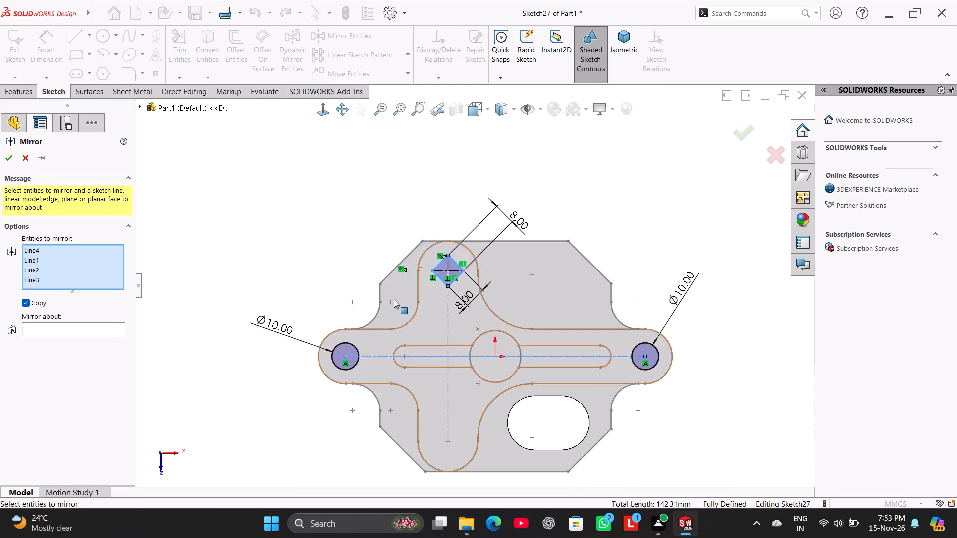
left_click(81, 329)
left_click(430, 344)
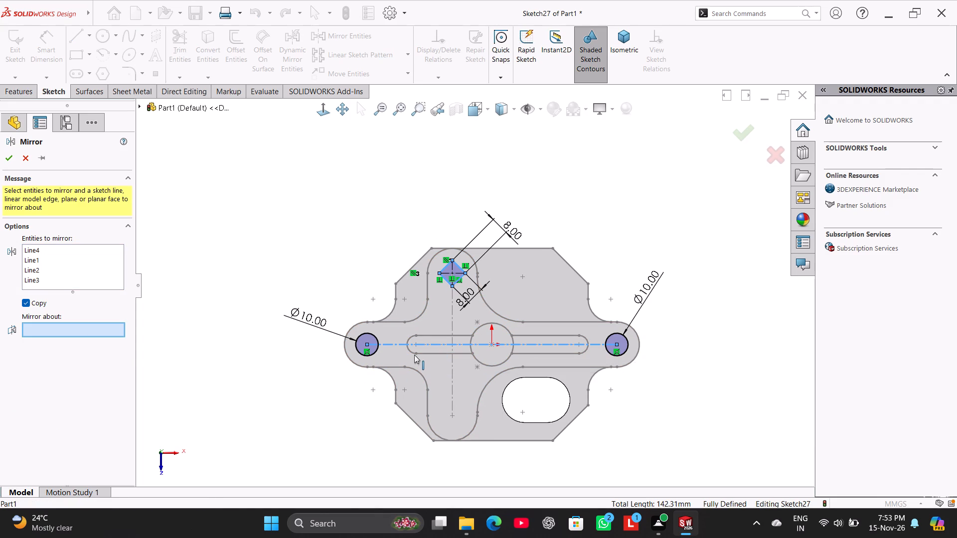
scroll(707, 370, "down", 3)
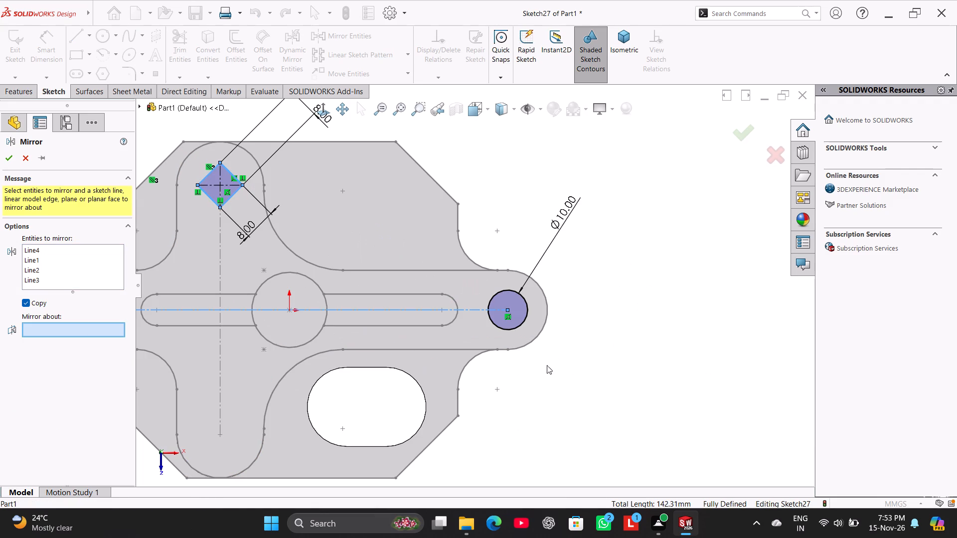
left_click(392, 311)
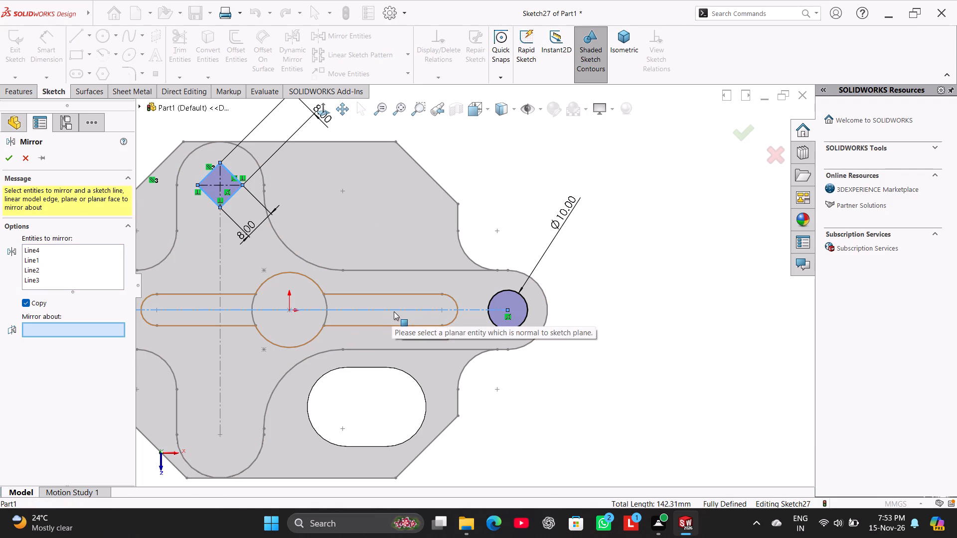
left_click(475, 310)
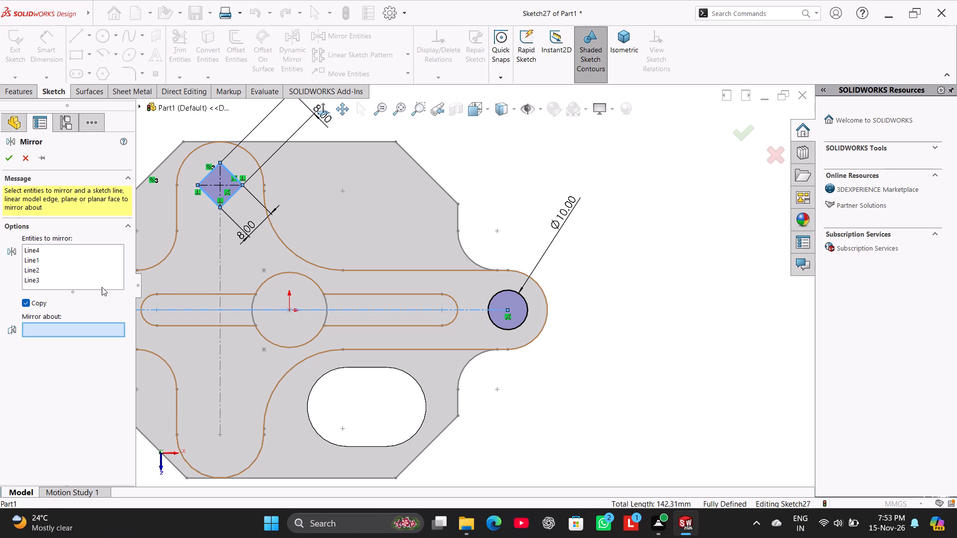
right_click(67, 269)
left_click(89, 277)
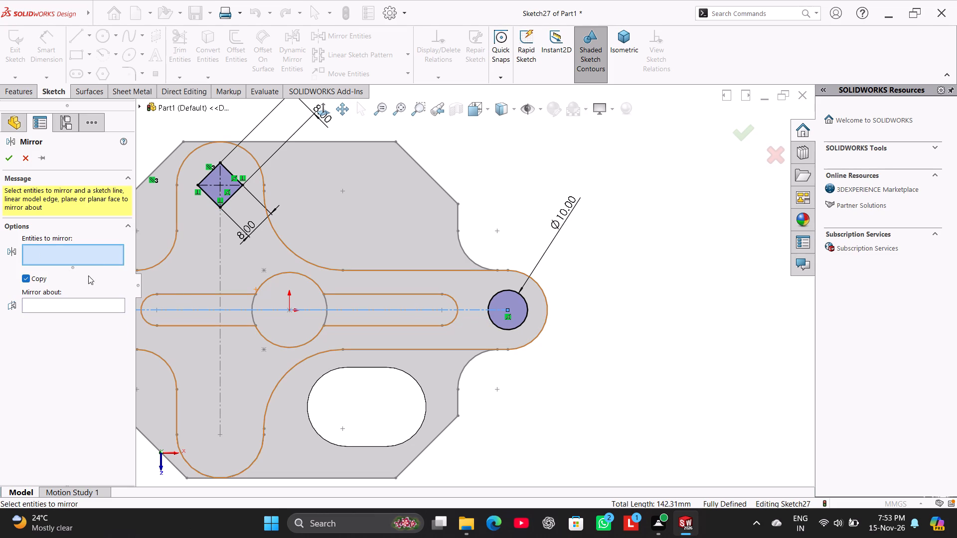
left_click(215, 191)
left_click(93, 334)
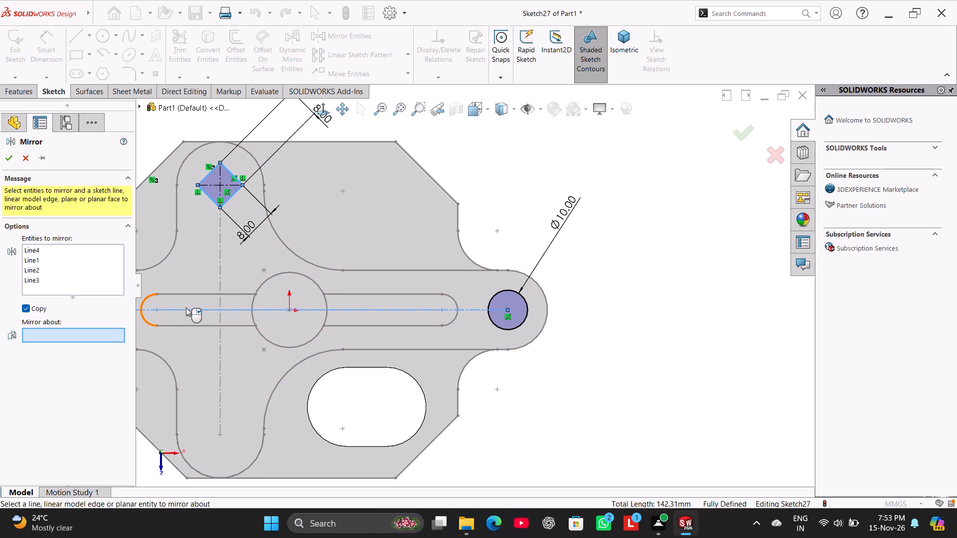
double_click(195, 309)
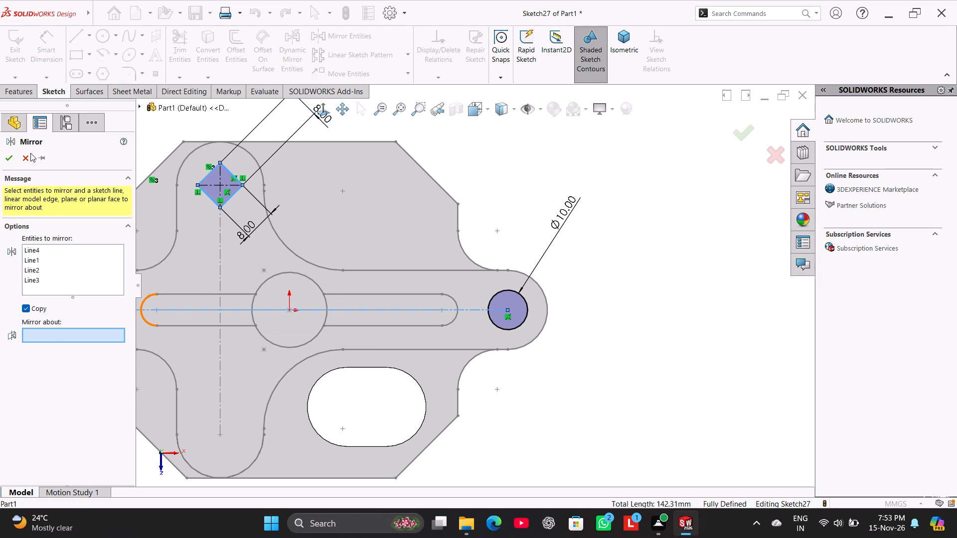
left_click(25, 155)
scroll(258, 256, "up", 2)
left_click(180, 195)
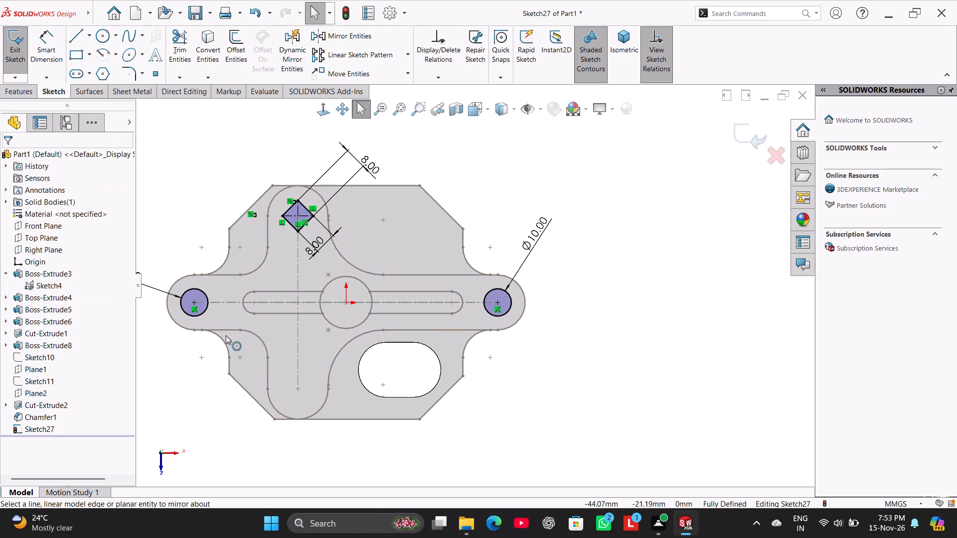
Sketch a closed, tilted four-sided outline about 14 mm by 9 mm with lines inside the lower lobe.
left_click(77, 37)
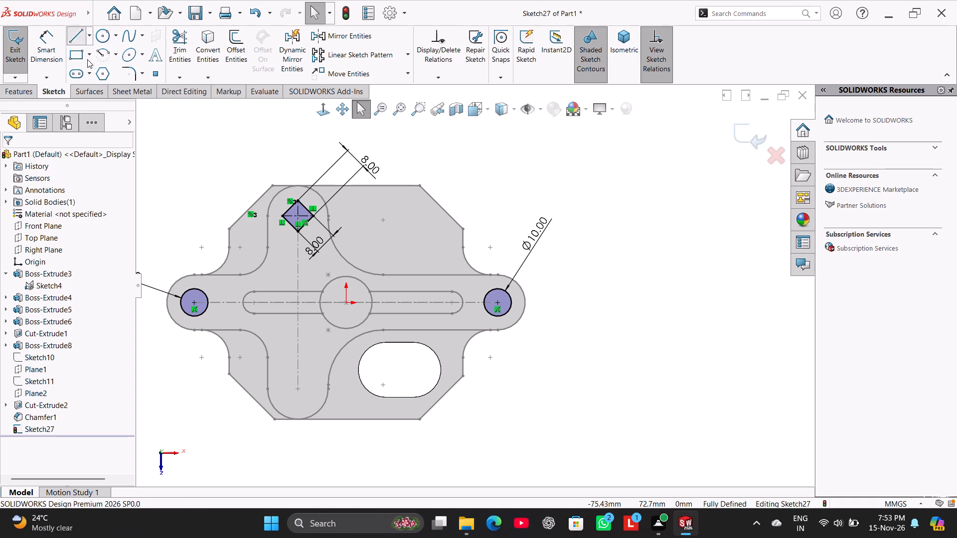
scroll(299, 367, "down", 3)
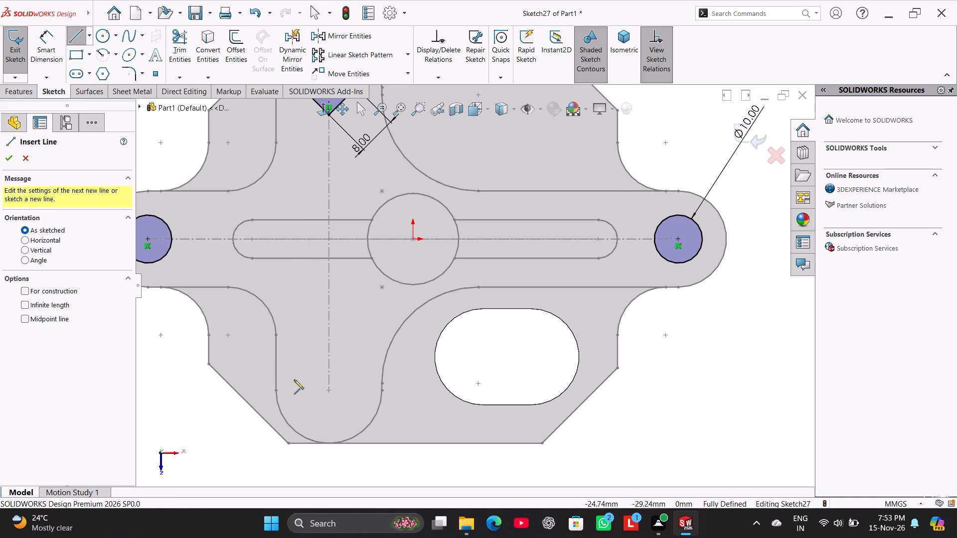
left_click(294, 380)
left_click(347, 336)
left_click(366, 375)
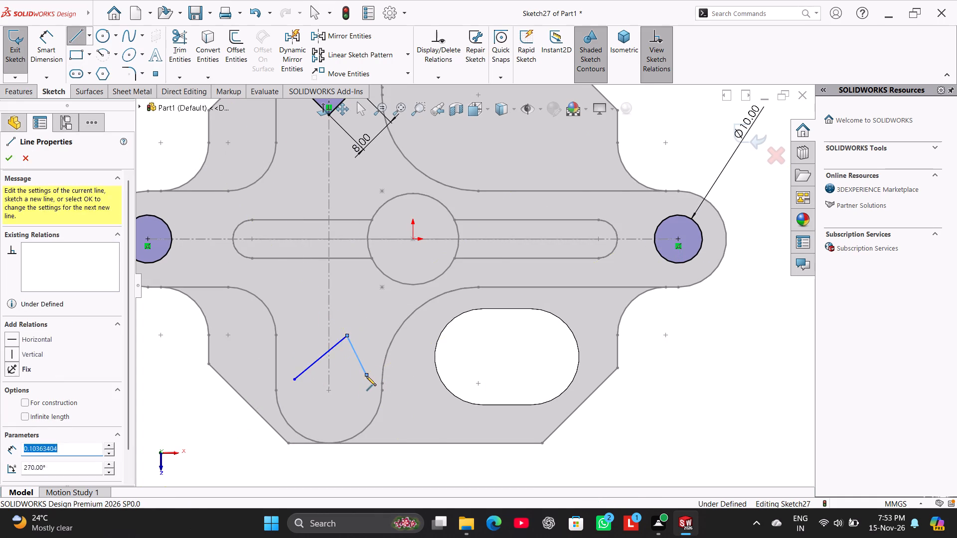
left_click(318, 414)
left_click(296, 380)
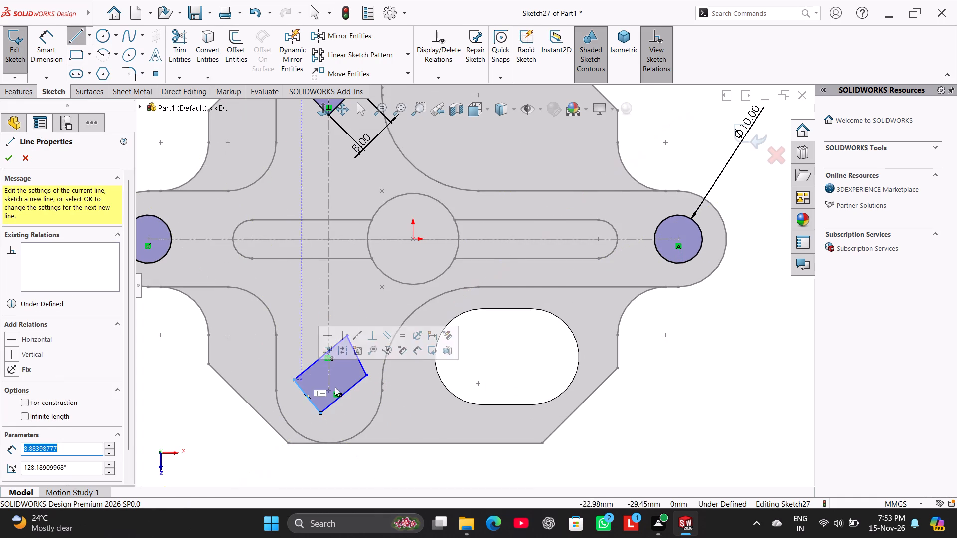
right_click(643, 379)
left_click(656, 386)
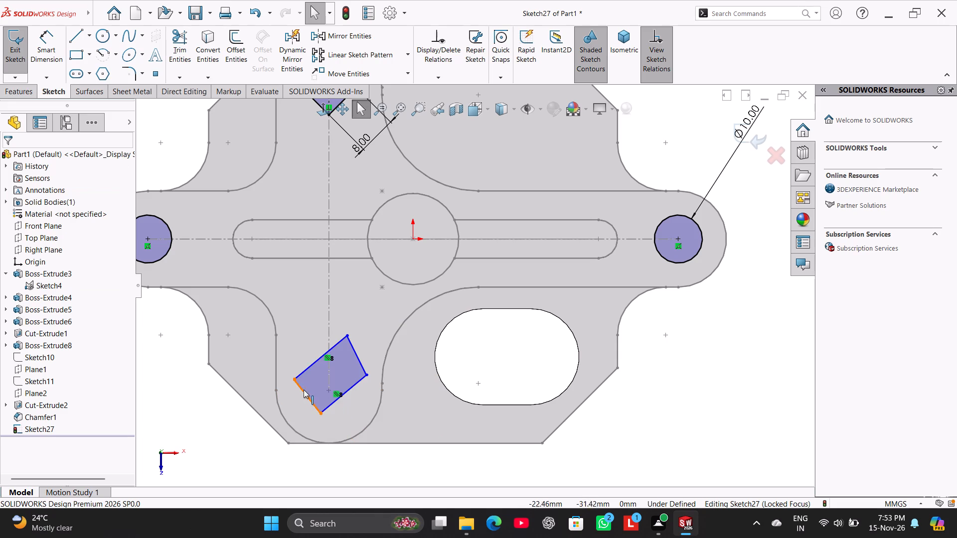
Make the outline's lower-left short side parallel to the plate's lower-left angled edge.
left_click(302, 389, "ctrl")
left_click(258, 416, "ctrl")
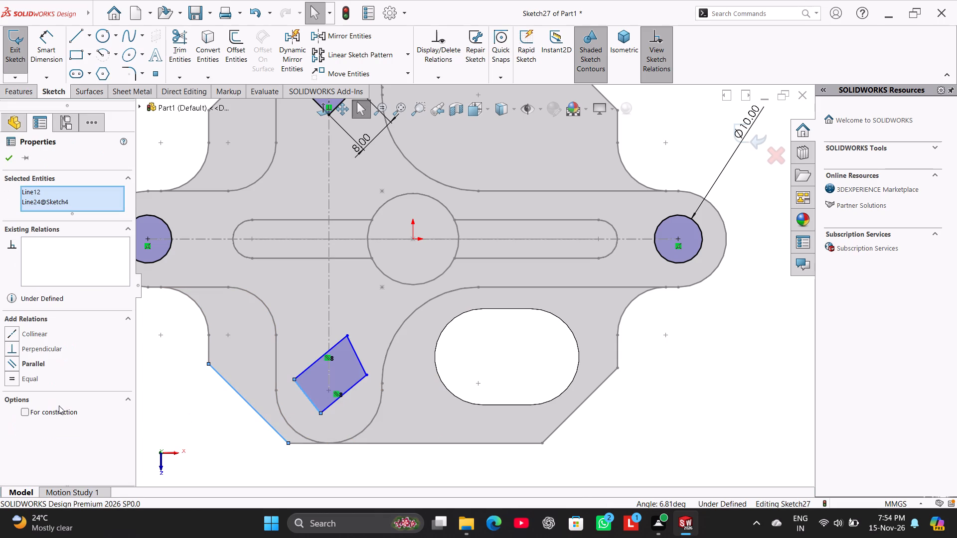
left_click(38, 365)
left_click(170, 420)
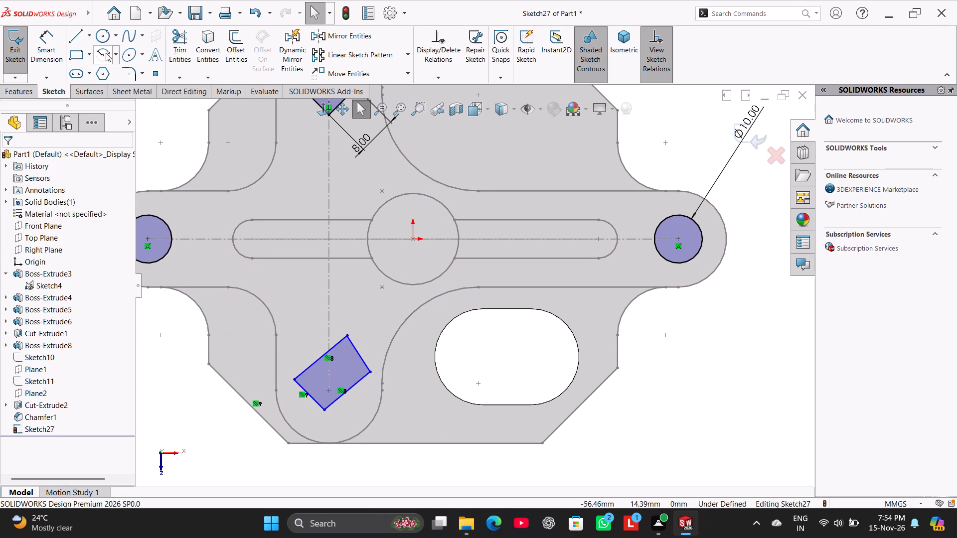
Draw two diagonal centerlines joining the opposite corners of the lower lobe's four-sided outline.
left_click(89, 36)
left_click(98, 66)
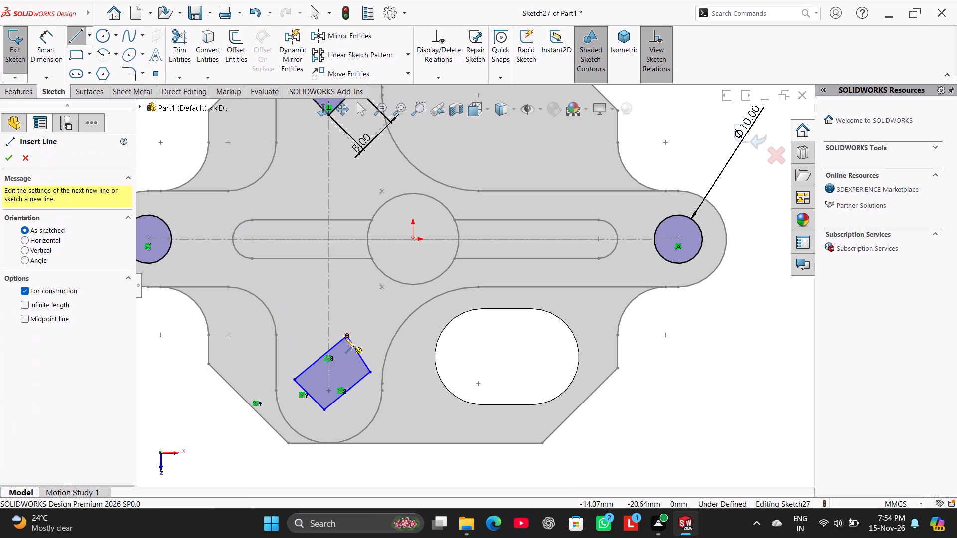
left_click(345, 338)
left_click(323, 411)
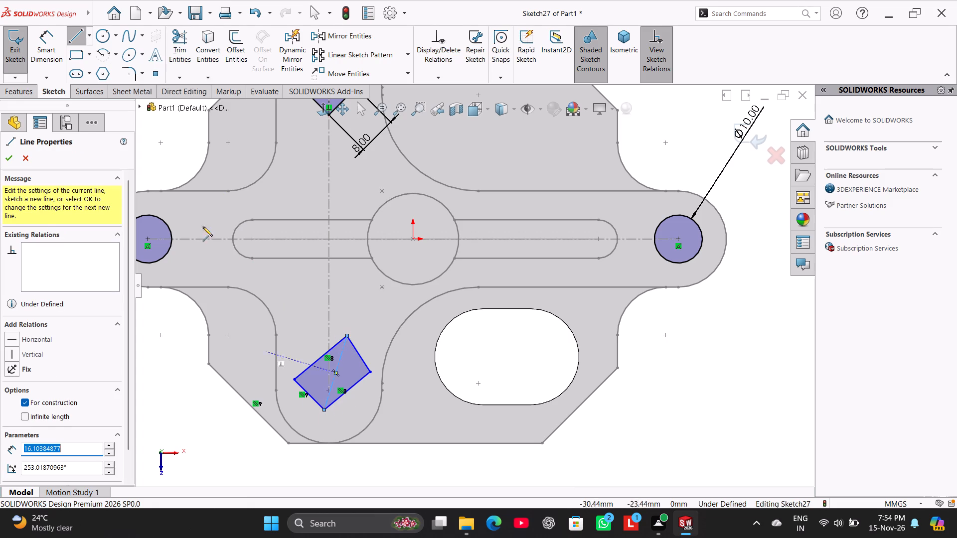
left_click(91, 39)
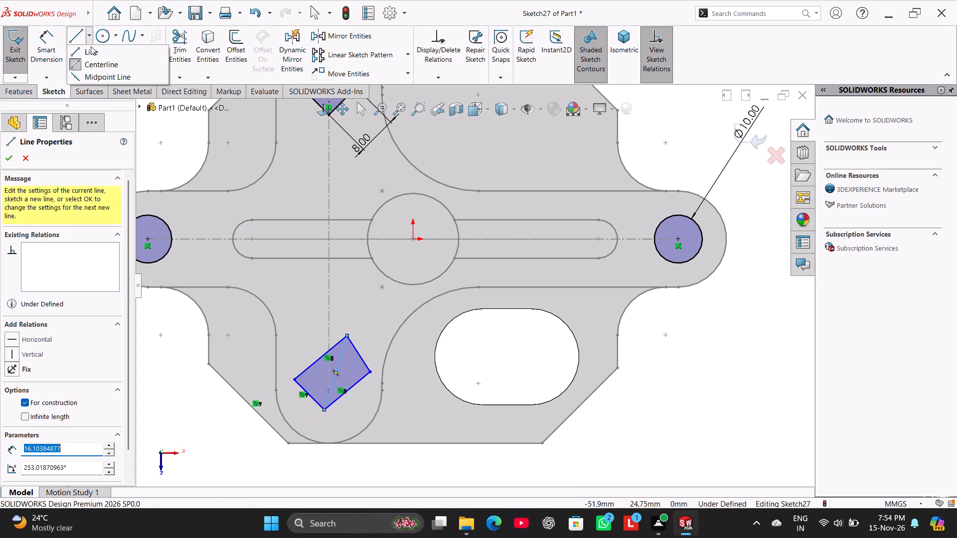
left_click(96, 64)
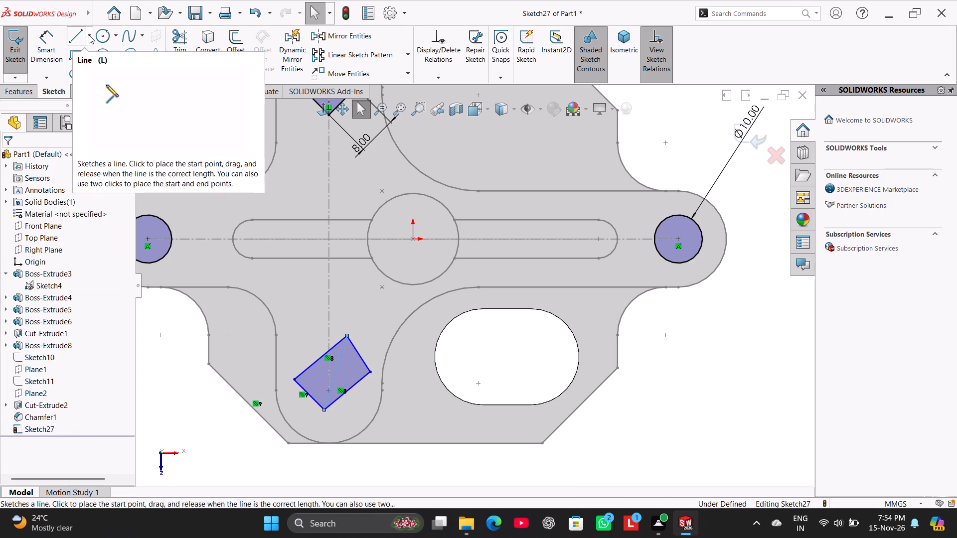
left_click(89, 35)
left_click(97, 59)
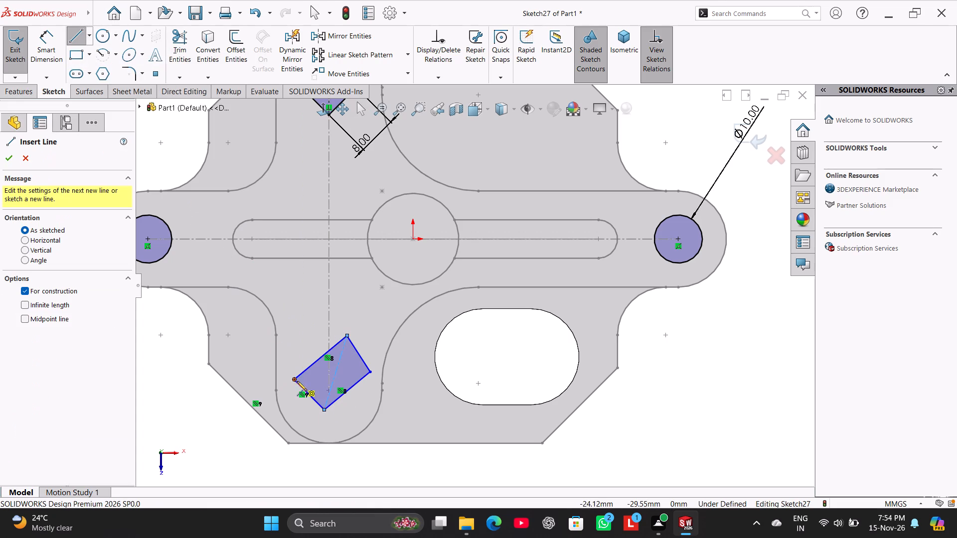
left_click(296, 380)
left_click(370, 372)
right_click(659, 358)
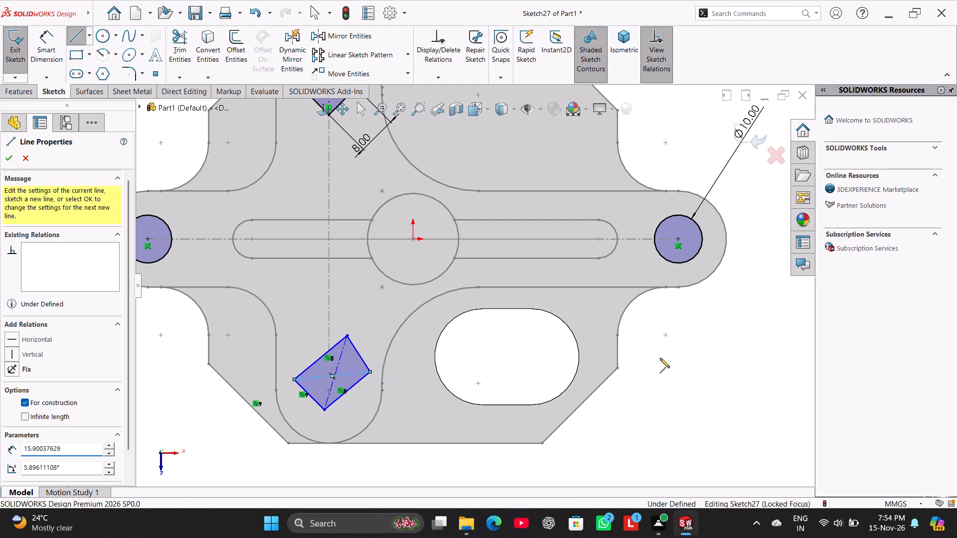
left_click(672, 367)
Apply parallel relations to both pairs of opposite sides of the lower lobe's outline.
scroll(368, 360, "down", 3)
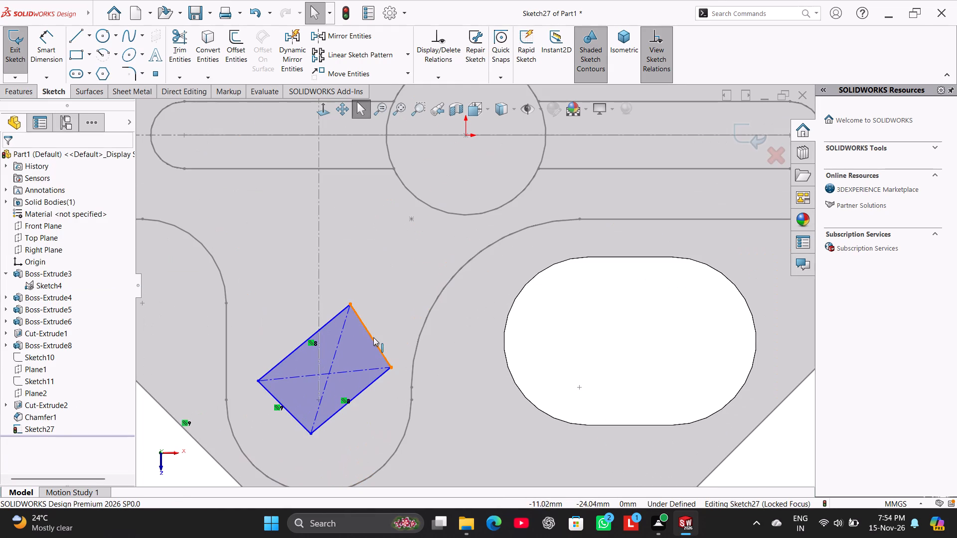
left_click(373, 337, "ctrl")
left_click(295, 416, "ctrl")
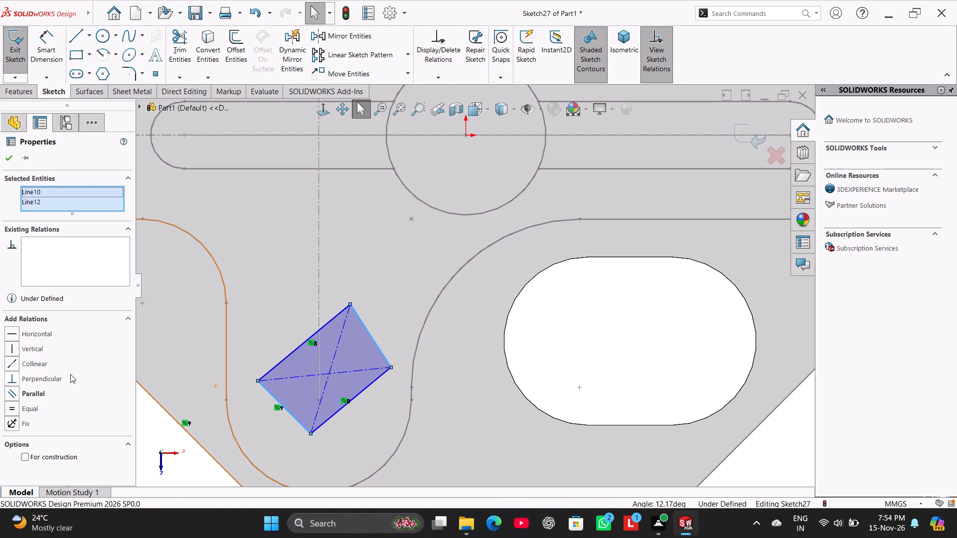
left_click(44, 394)
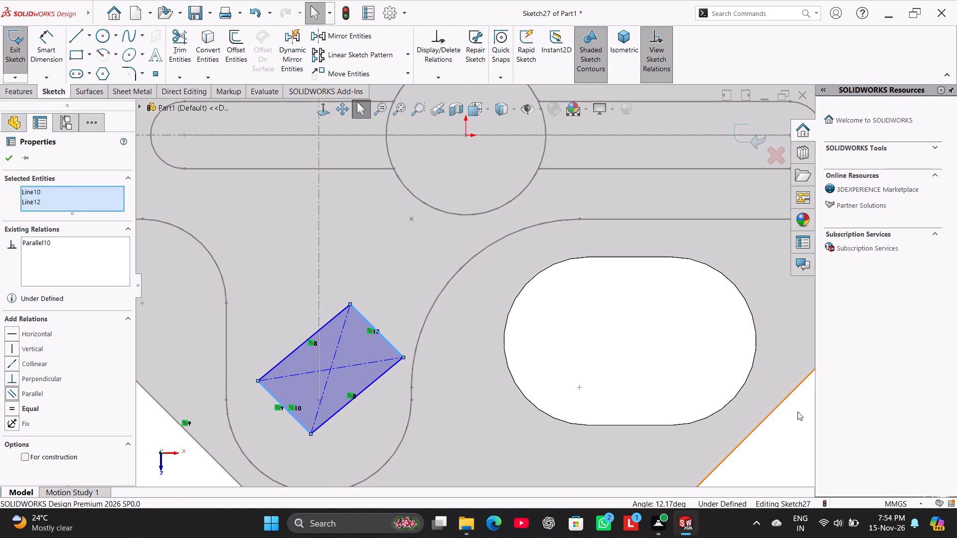
left_click(790, 432)
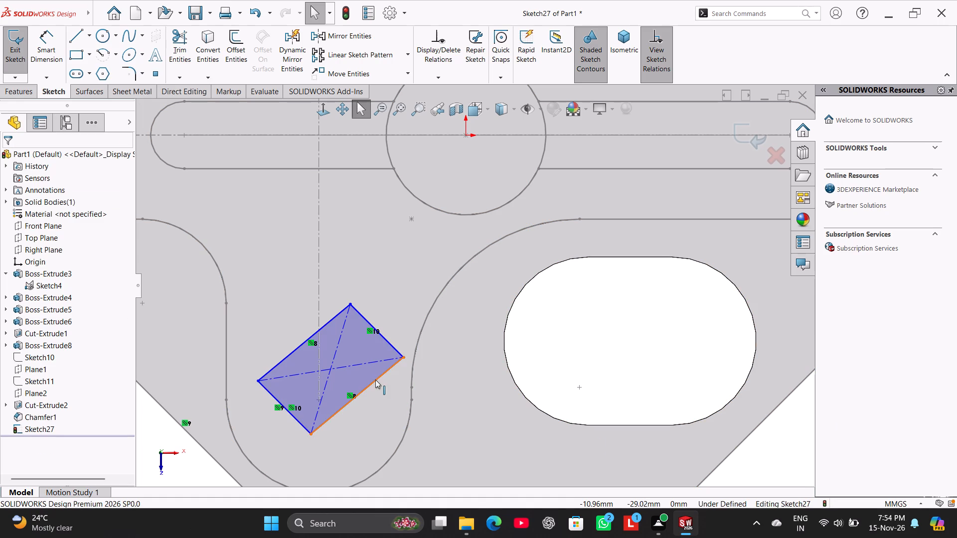
left_click(375, 380, "ctrl")
left_click(328, 322, "ctrl")
left_click(26, 397)
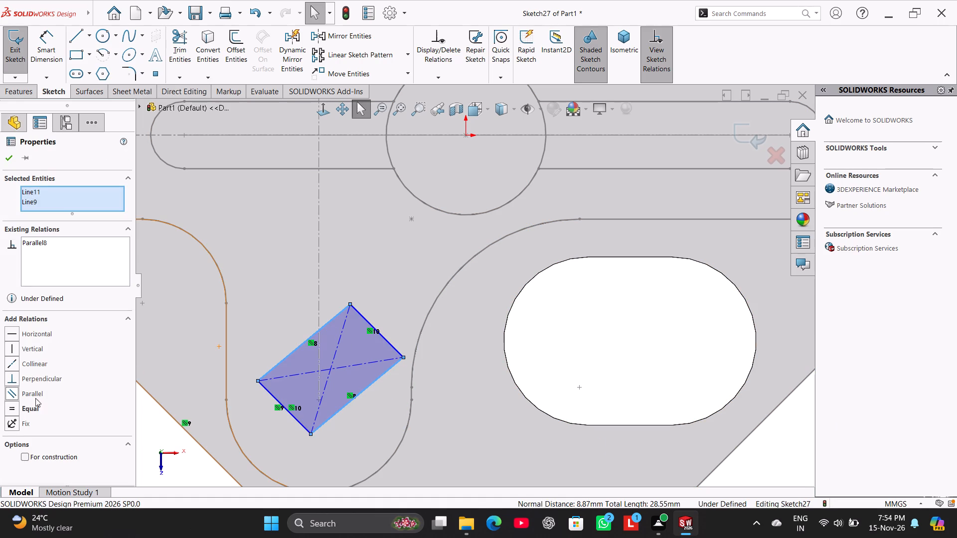
scroll(193, 399, "up", 2)
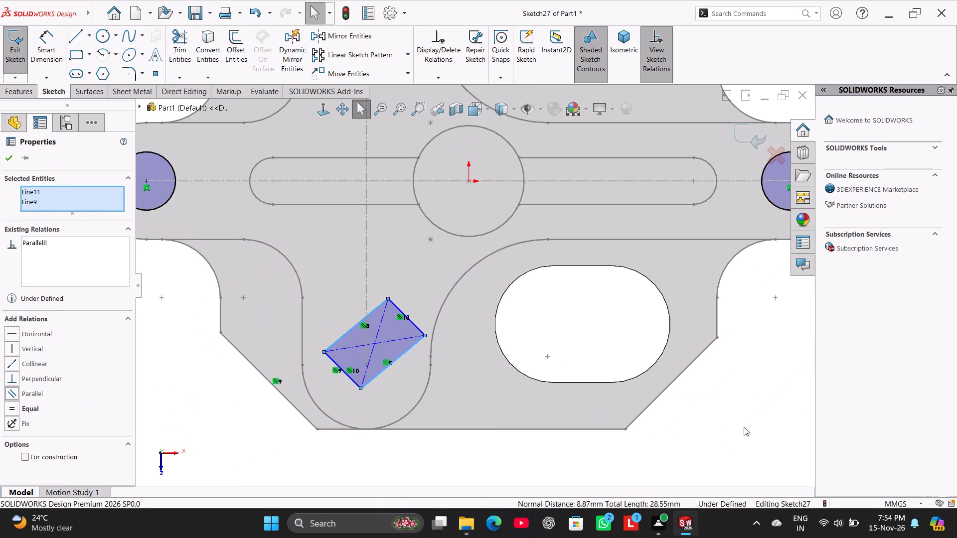
left_click(754, 423)
Dimension the distance between the lower outline's two short parallel sides as 8.5 mm.
scroll(390, 330, "down", 2)
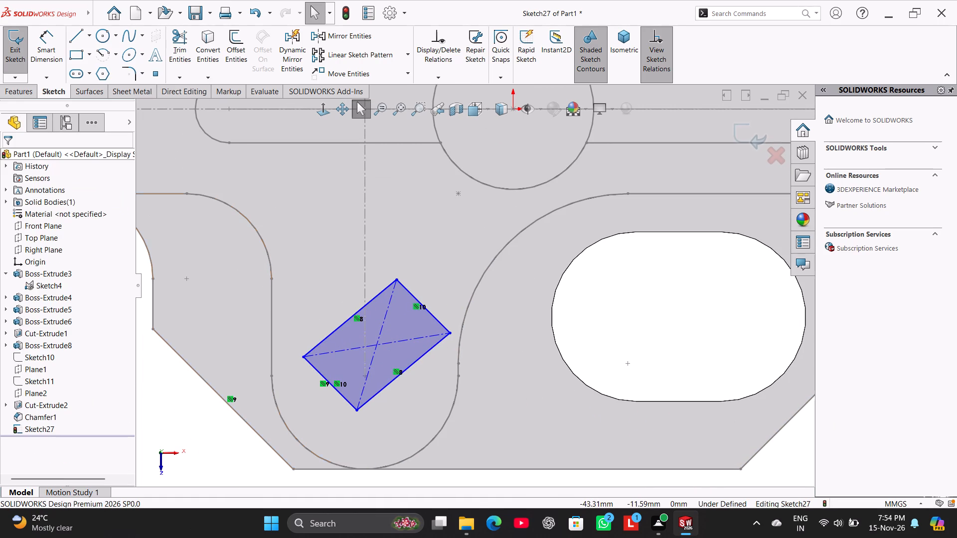
left_click(37, 53)
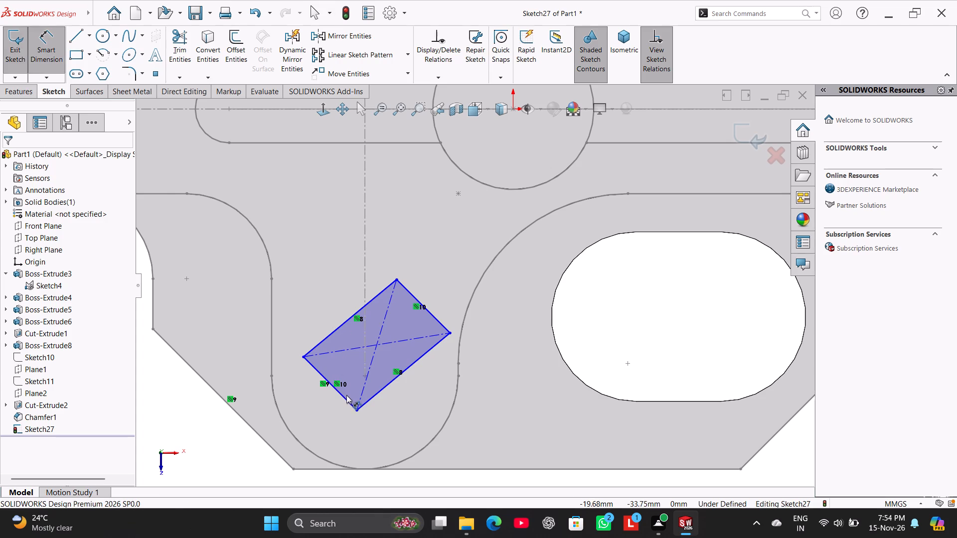
left_click(344, 395)
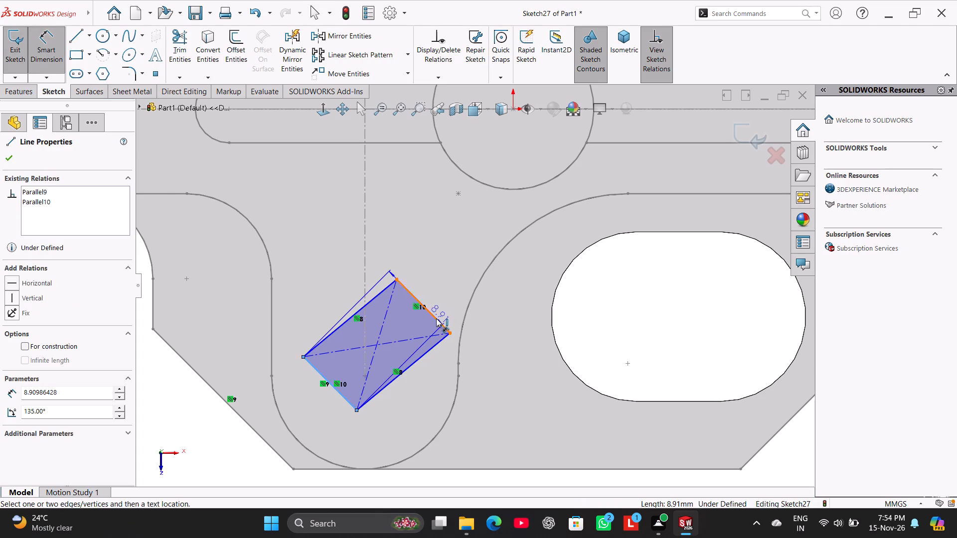
left_click(436, 318)
scroll(468, 446, "up", 2)
left_click(491, 446)
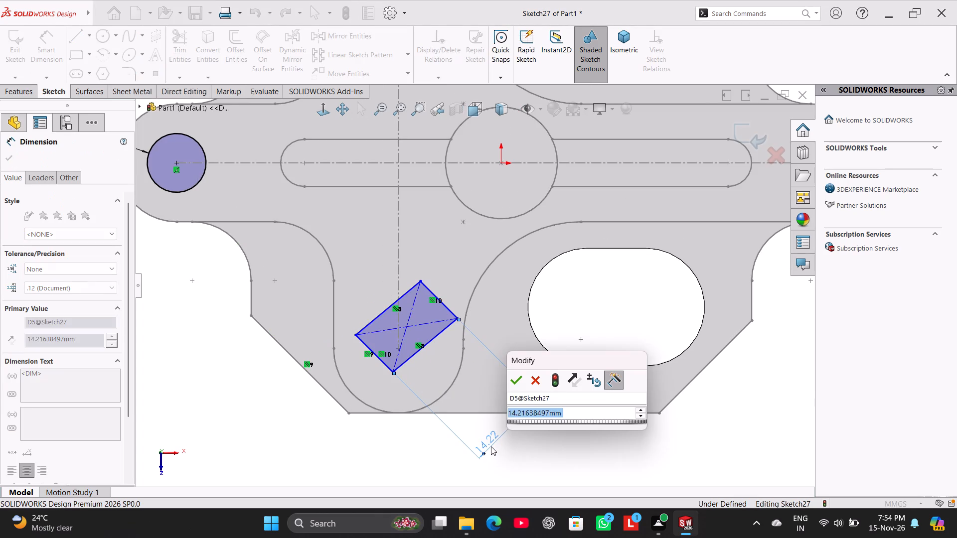
type("8.5")
key("Return")
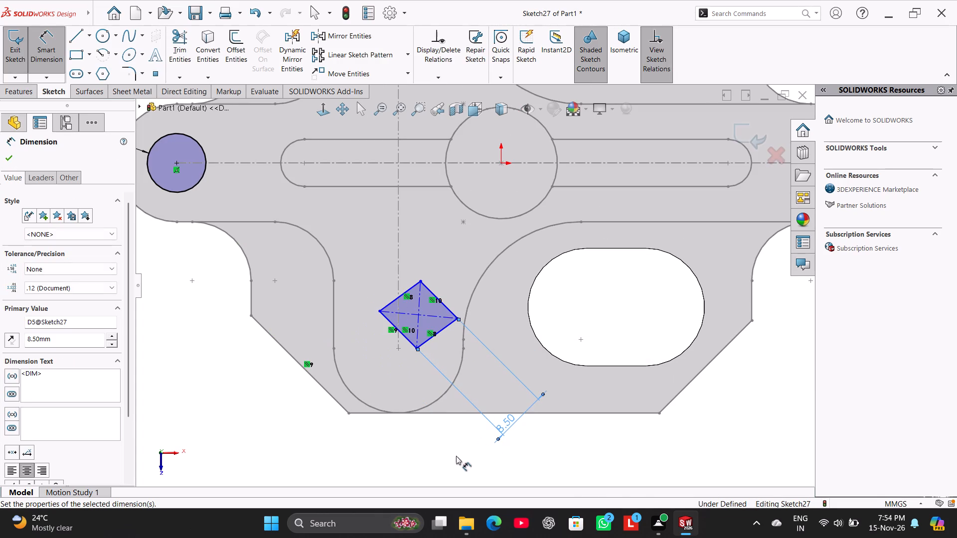
Dimension the distance between the lower outline's other two parallel sides, upper-left and lower-right, as 8.5 mm.
left_click(443, 331)
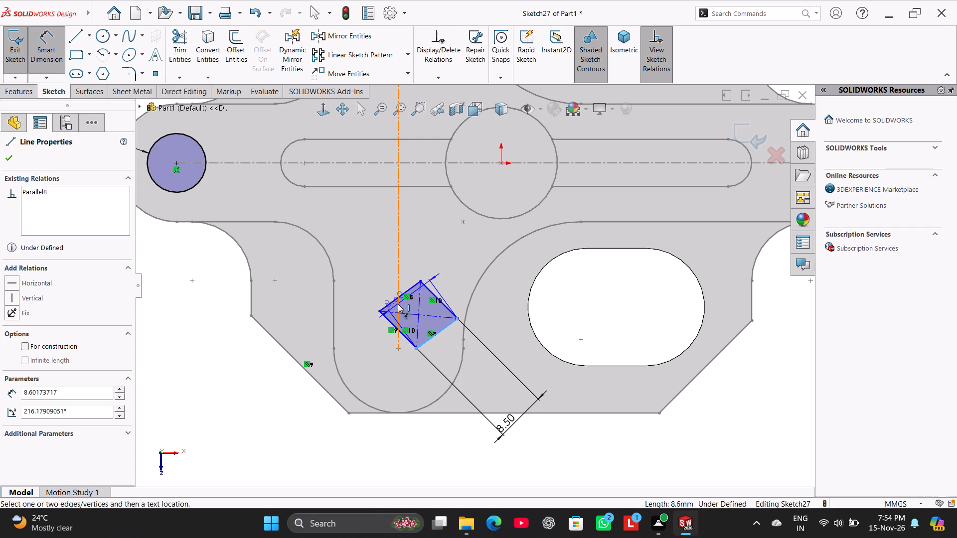
left_click(394, 300)
left_click(260, 420)
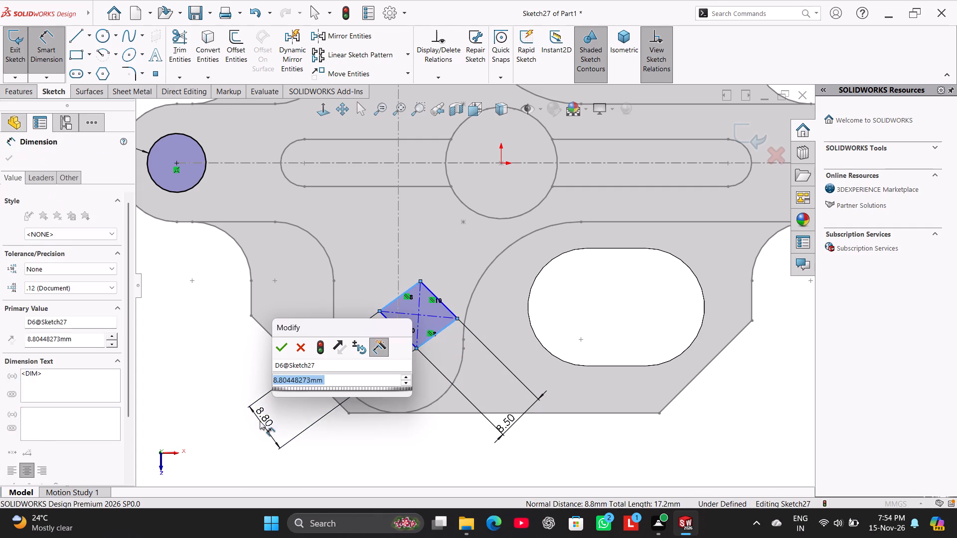
type("8.5")
key("Return")
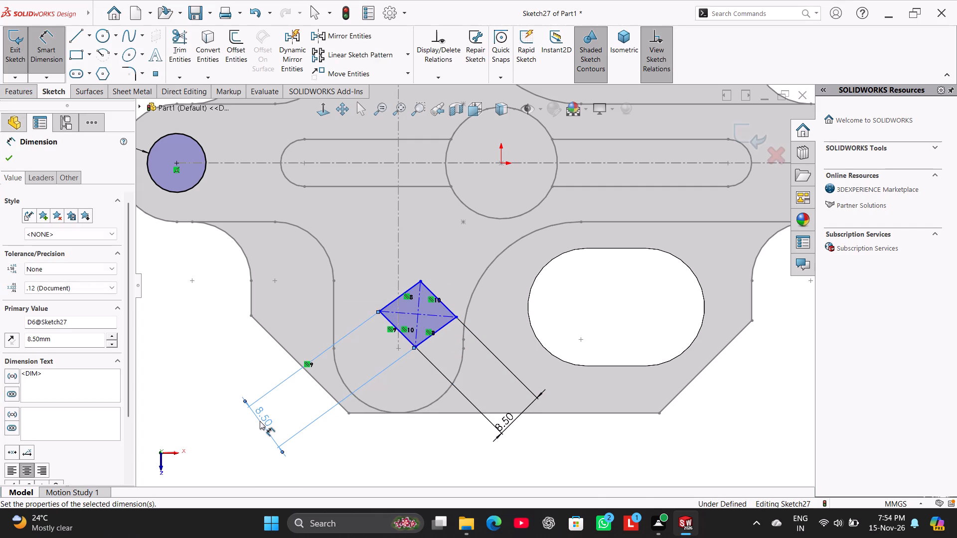
right_click(213, 327)
left_click(256, 358)
Make the lower outline's lower-right and lower-left sides perpendicular to each other.
scroll(408, 341, "down", 4)
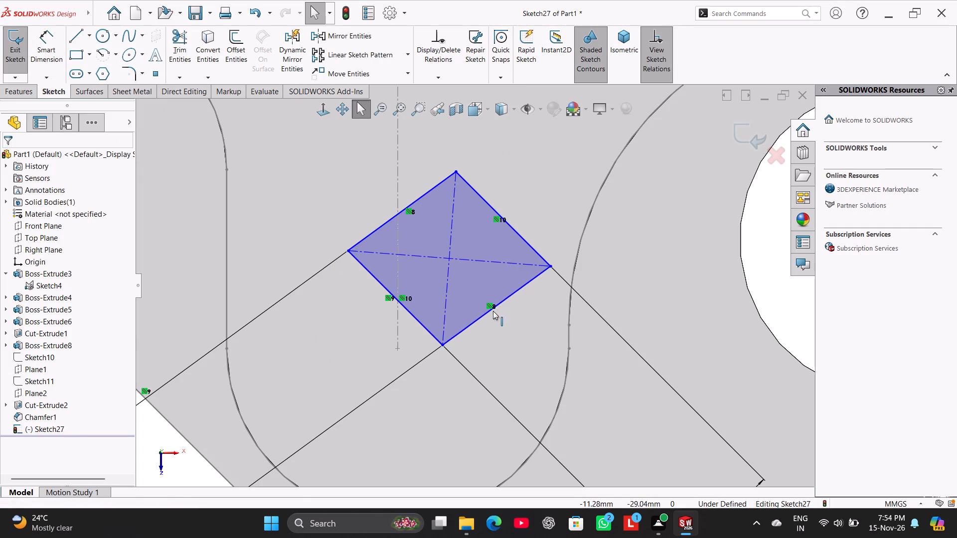
left_click(480, 316, "ctrl")
left_click(422, 324, "ctrl")
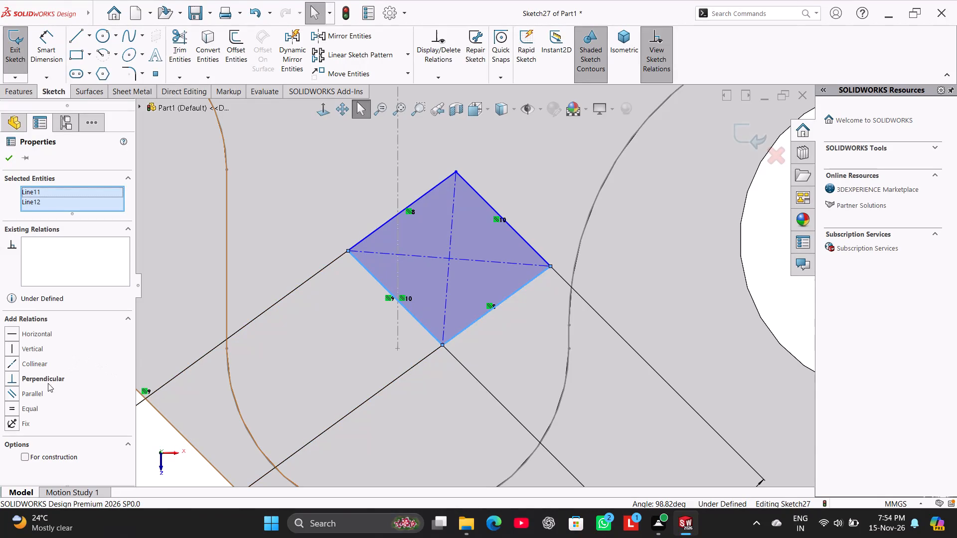
left_click(32, 378)
scroll(556, 310, "up", 1)
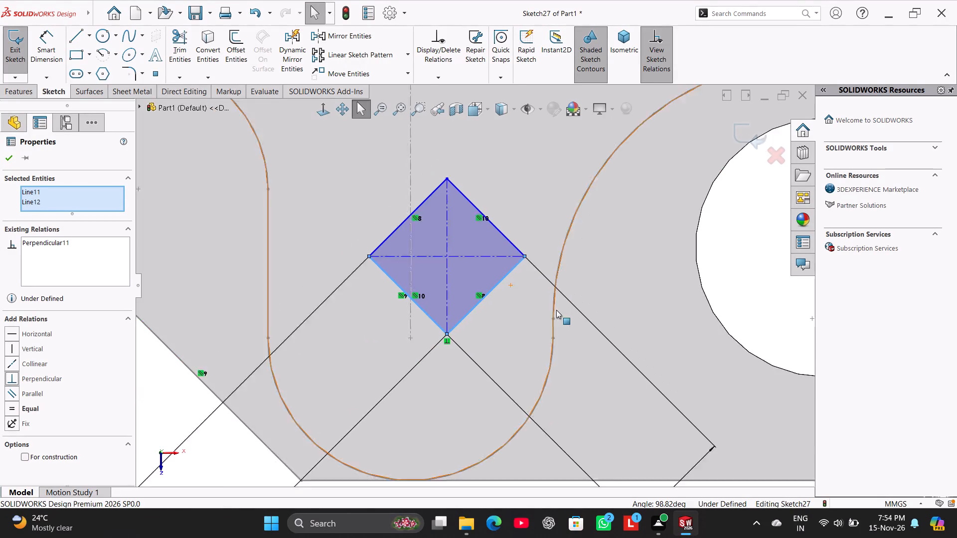
scroll(556, 310, "up", 4)
left_click(215, 350)
Make the crossing point of the lower square's diagonals coincident with the lower lobe's arc centre.
scroll(479, 262, "down", 2)
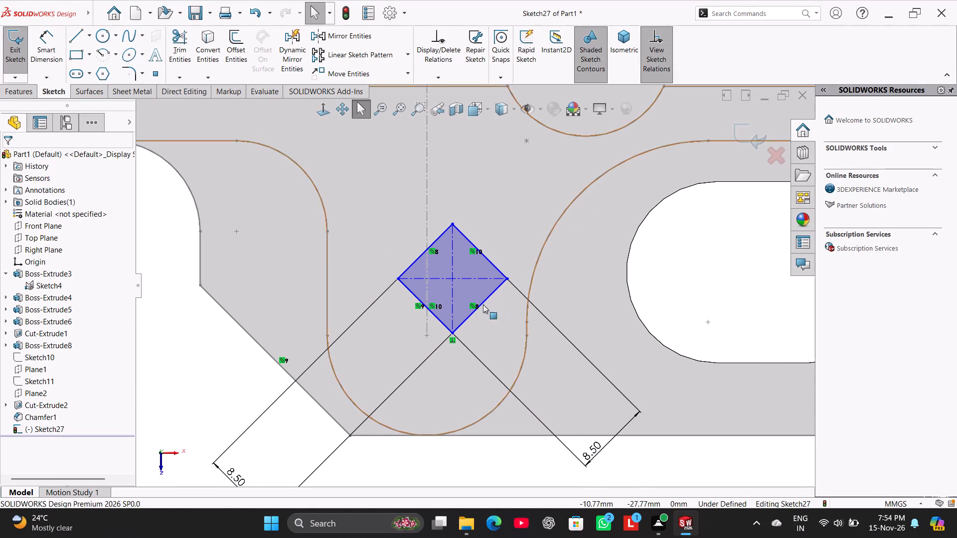
scroll(468, 310, "up", 3)
scroll(465, 273, "down", 3)
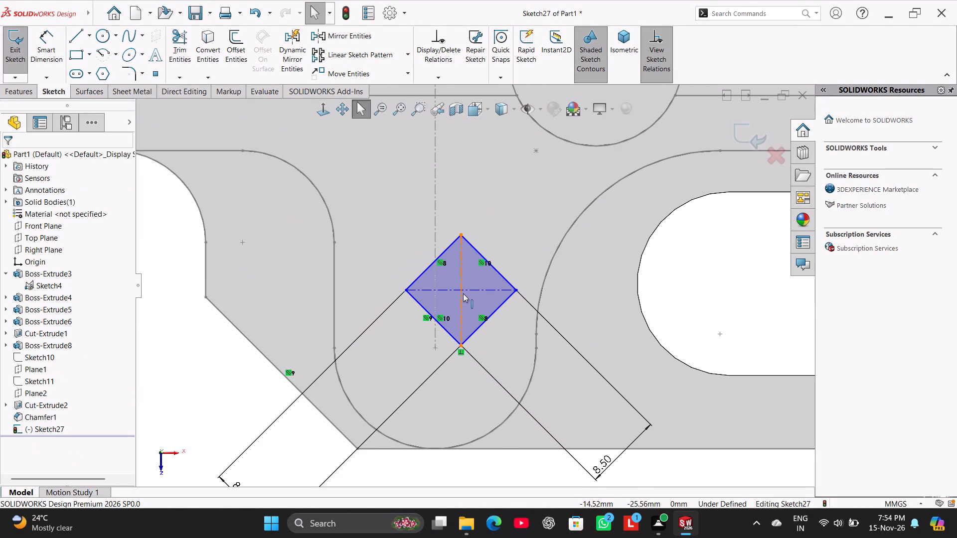
left_click(460, 290, "ctrl")
left_click(436, 347, "ctrl")
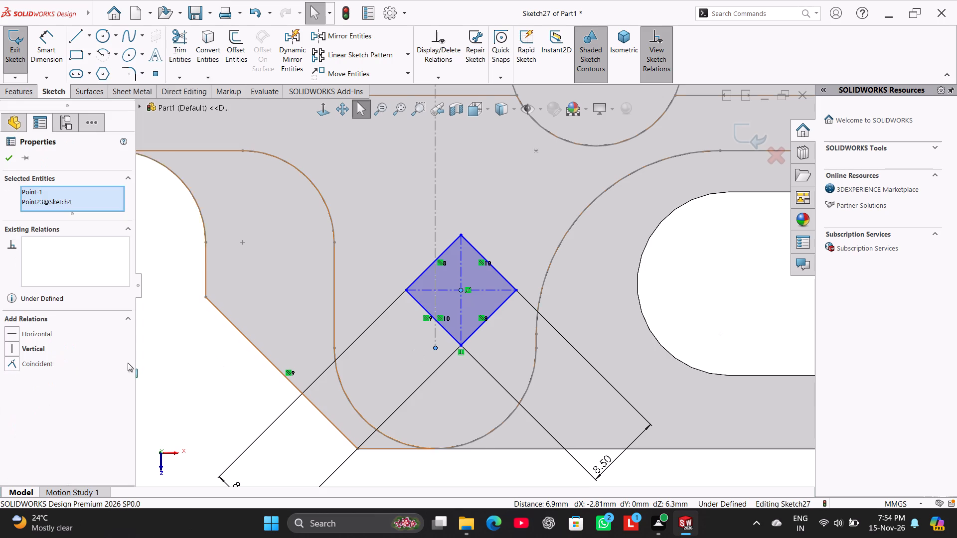
left_click(39, 365)
scroll(164, 363, "up", 3)
left_click(187, 360)
Extrude the sketch's two circles and two tilted squares as bosses to a blind depth of 5 mm.
scroll(445, 220, "up", 3)
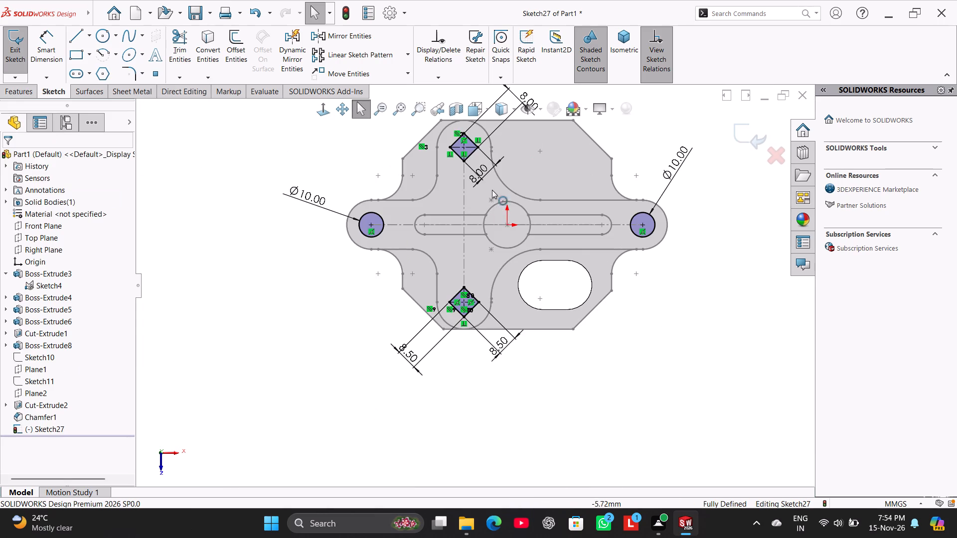
scroll(490, 176, "down", 1)
left_click(16, 96)
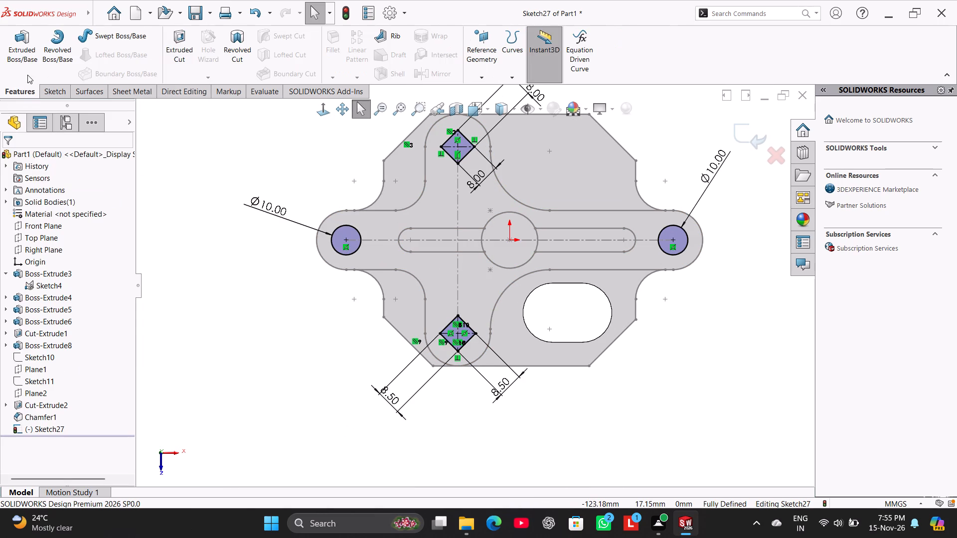
left_click(27, 58)
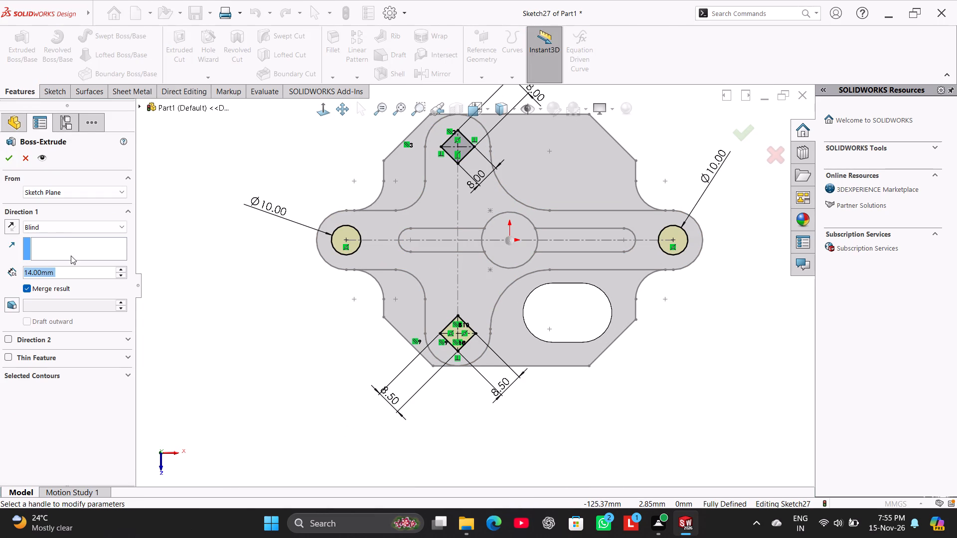
key("5")
key("Return")
left_click(7, 159)
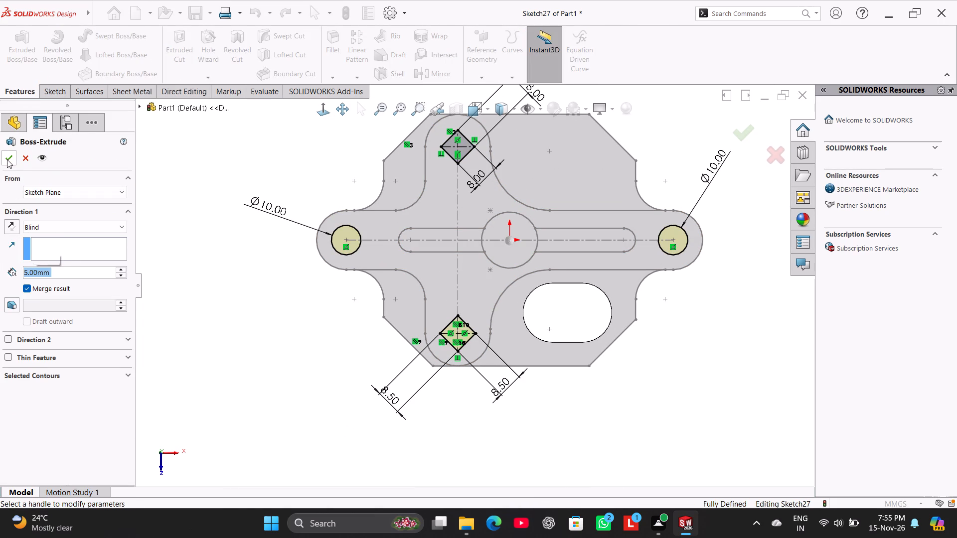
left_click(154, 281)
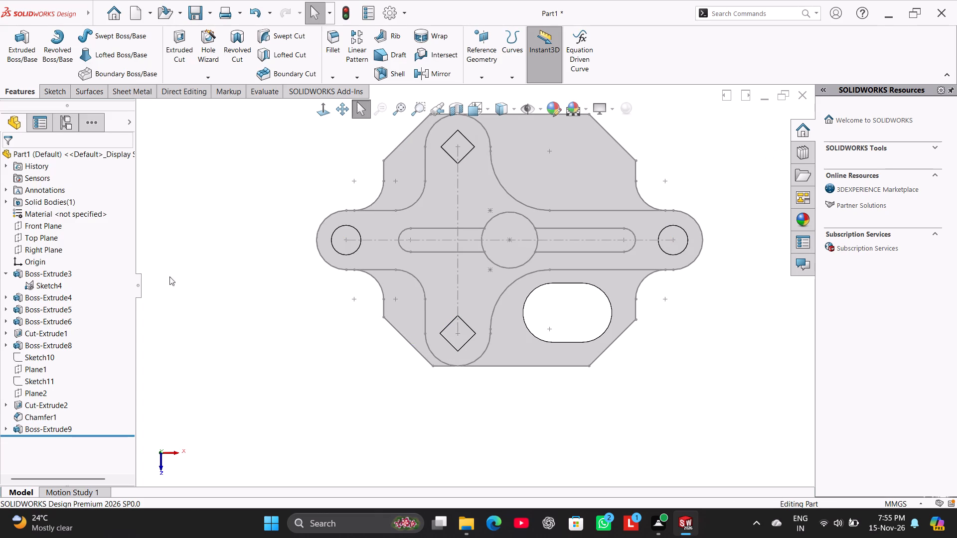
Switch to an isometric view, hide Sketch4 and collapse its parent feature in the tree.
middle_click_drag(250, 319, 255, 236)
right_click_drag(296, 343, 475, 231)
left_click(196, 303)
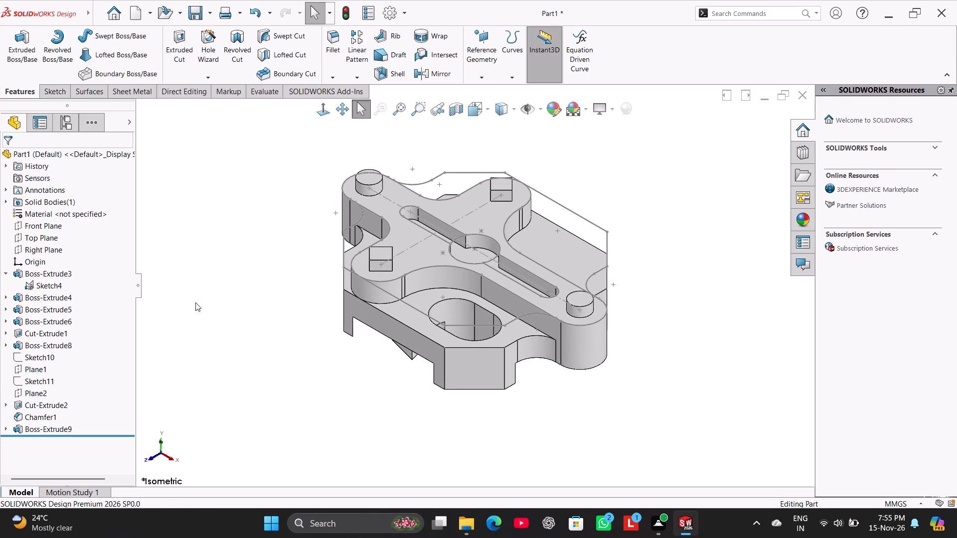
right_click(44, 289)
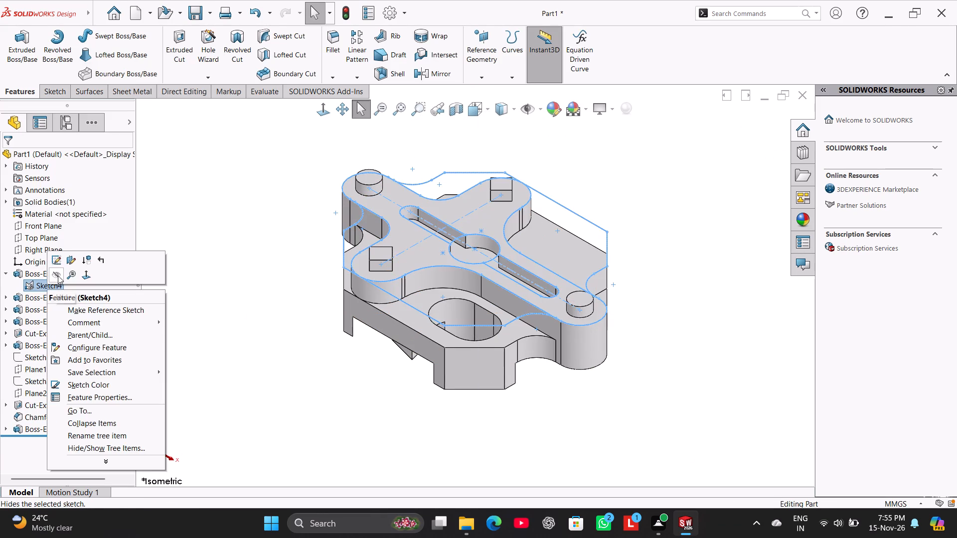
left_click(57, 274)
left_click(4, 278)
left_click(227, 344)
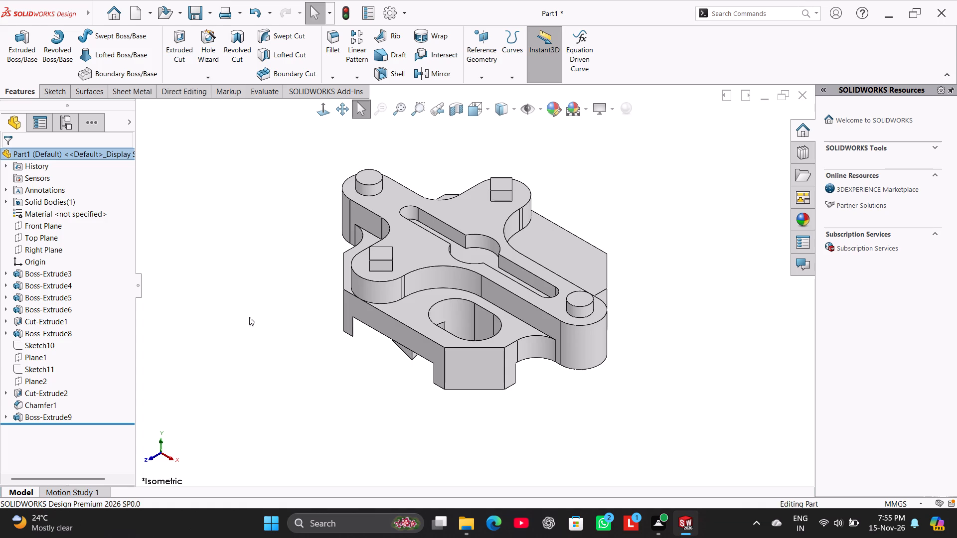
Reorder Chamfer1 so that it comes after Boss-Extrude9 in the feature tree.
left_click_drag(56, 402, 105, 425)
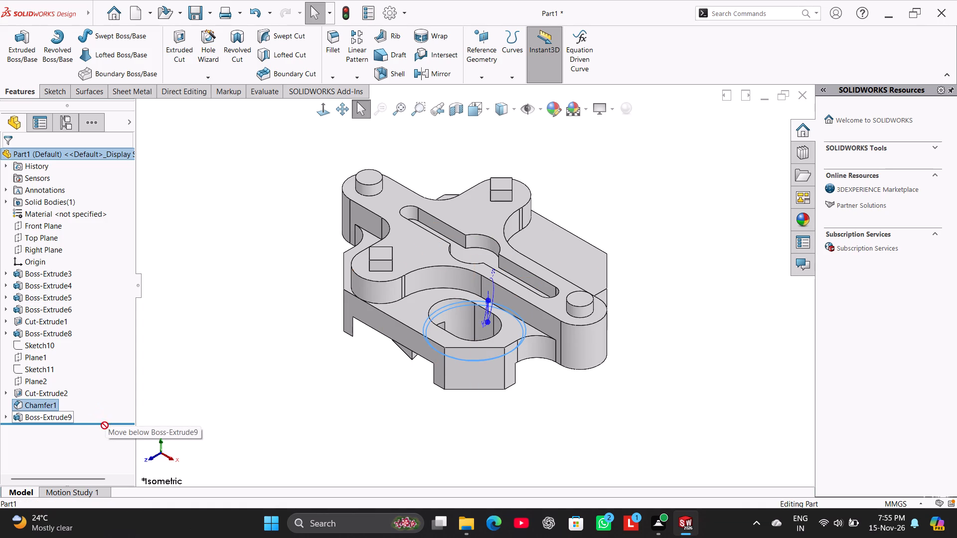
left_click_drag(105, 425, 82, 417)
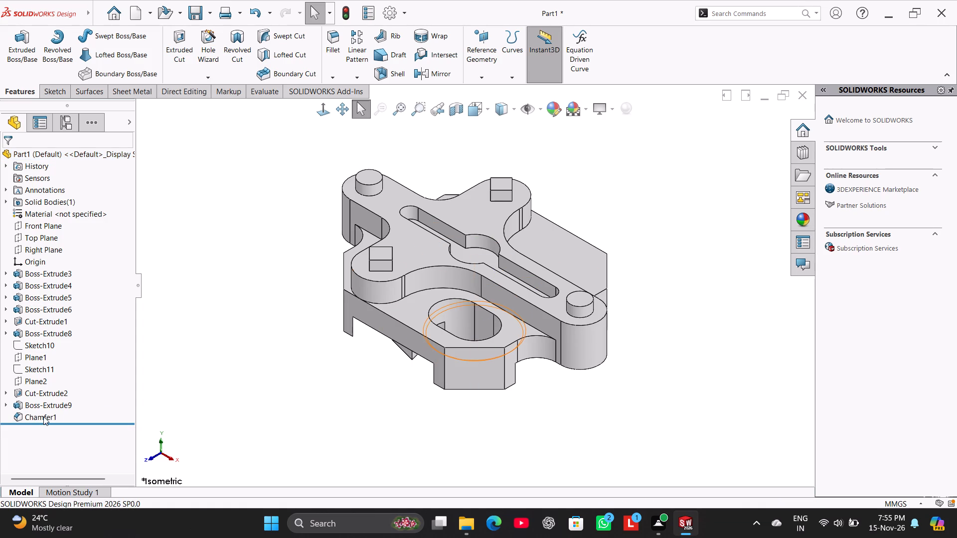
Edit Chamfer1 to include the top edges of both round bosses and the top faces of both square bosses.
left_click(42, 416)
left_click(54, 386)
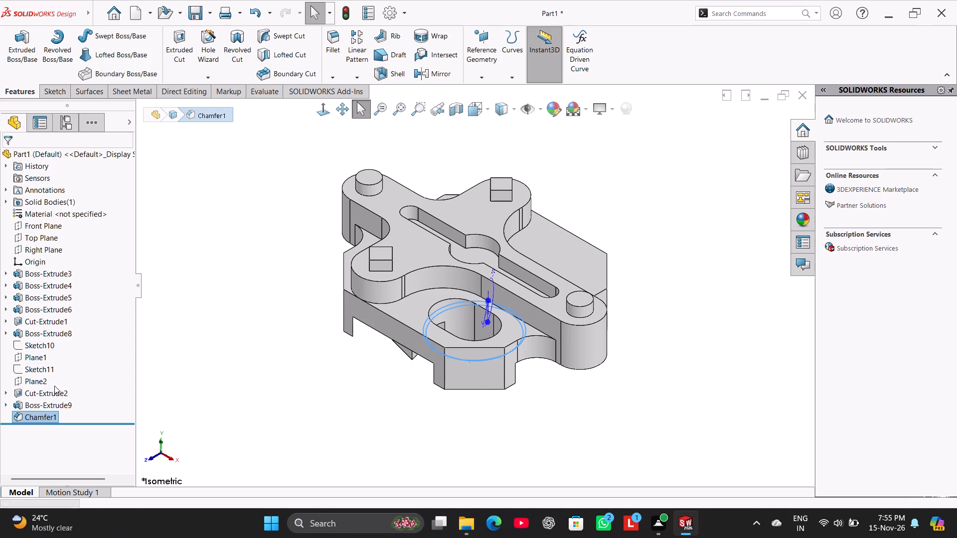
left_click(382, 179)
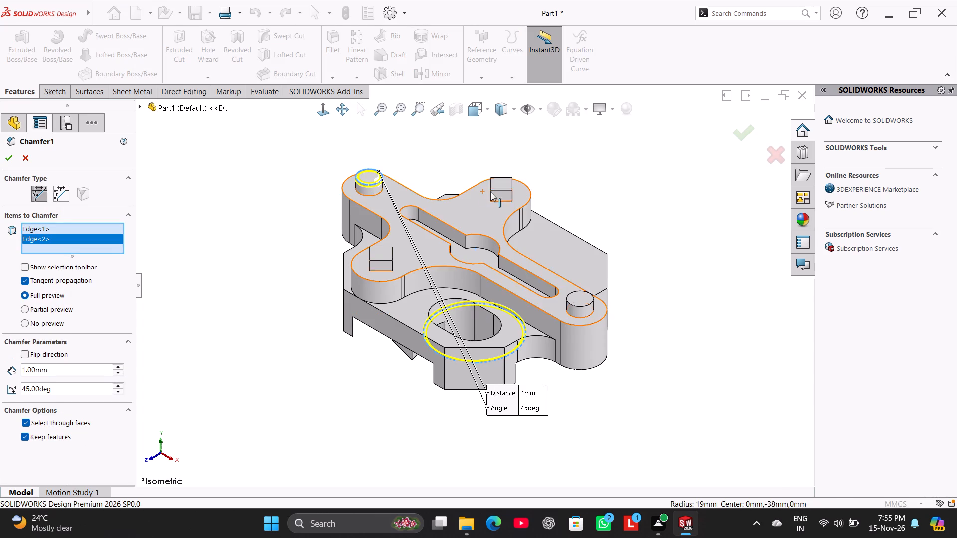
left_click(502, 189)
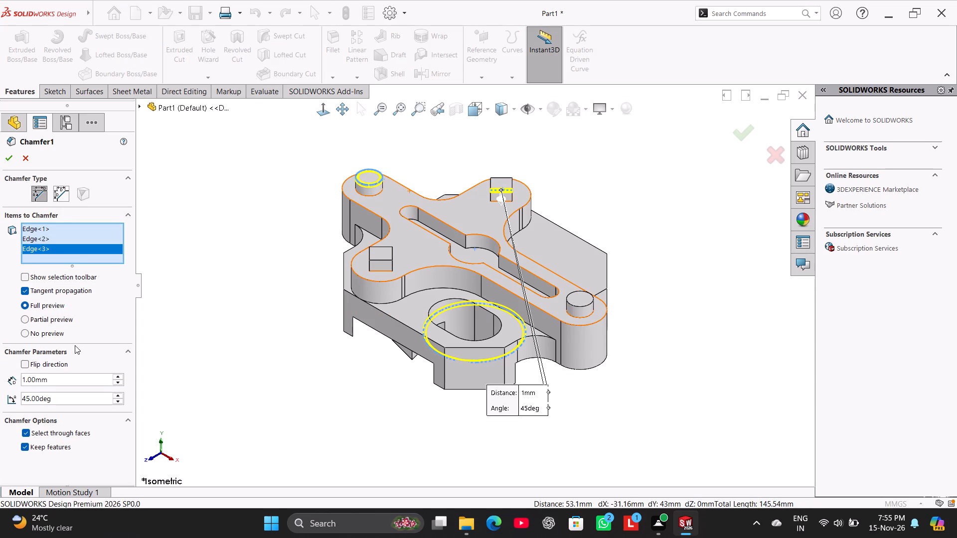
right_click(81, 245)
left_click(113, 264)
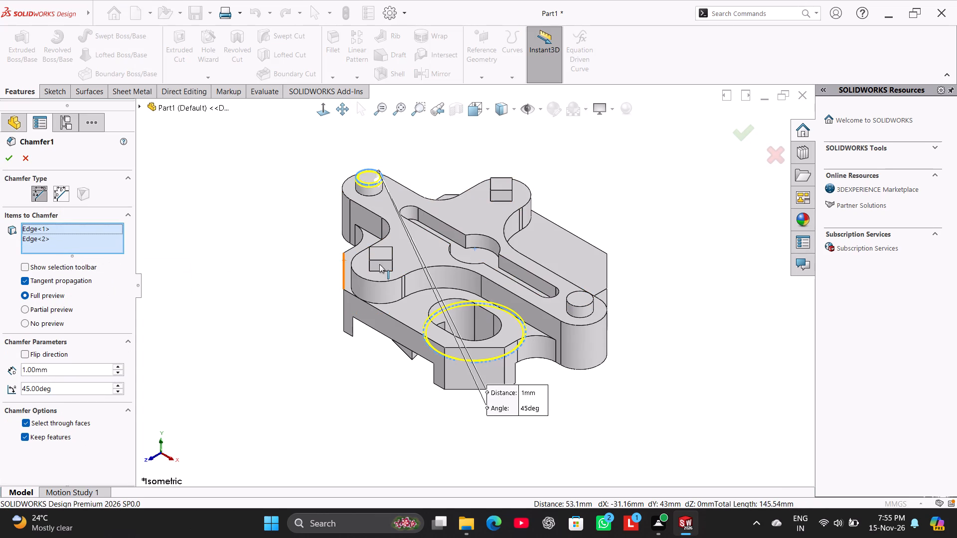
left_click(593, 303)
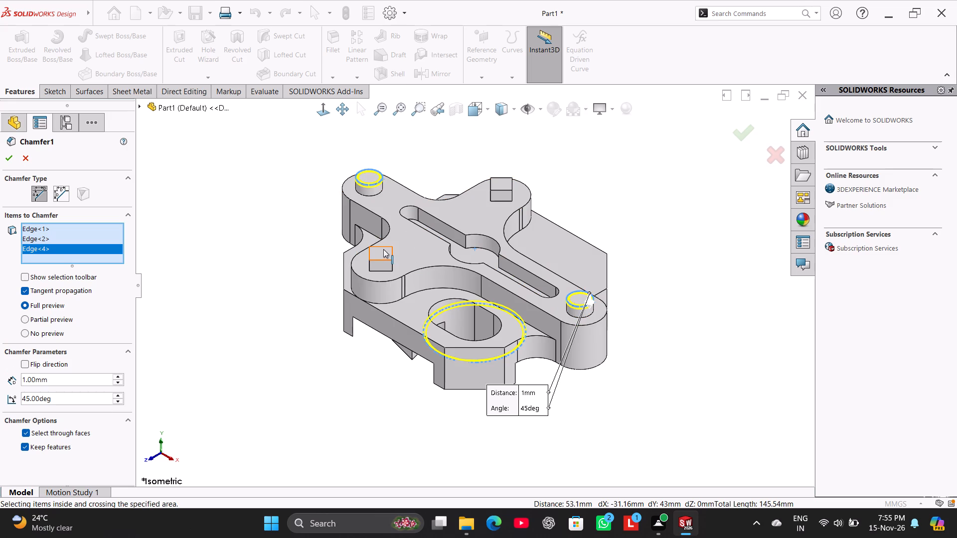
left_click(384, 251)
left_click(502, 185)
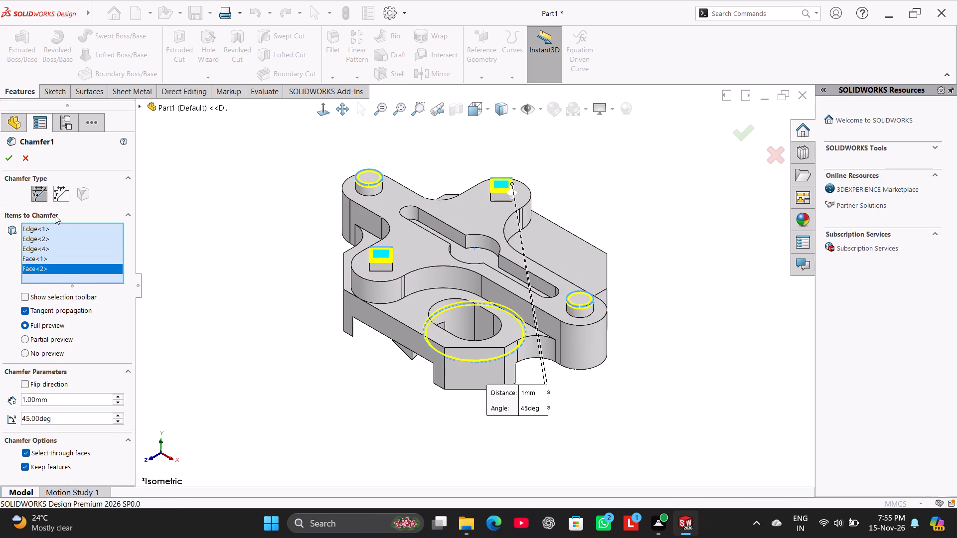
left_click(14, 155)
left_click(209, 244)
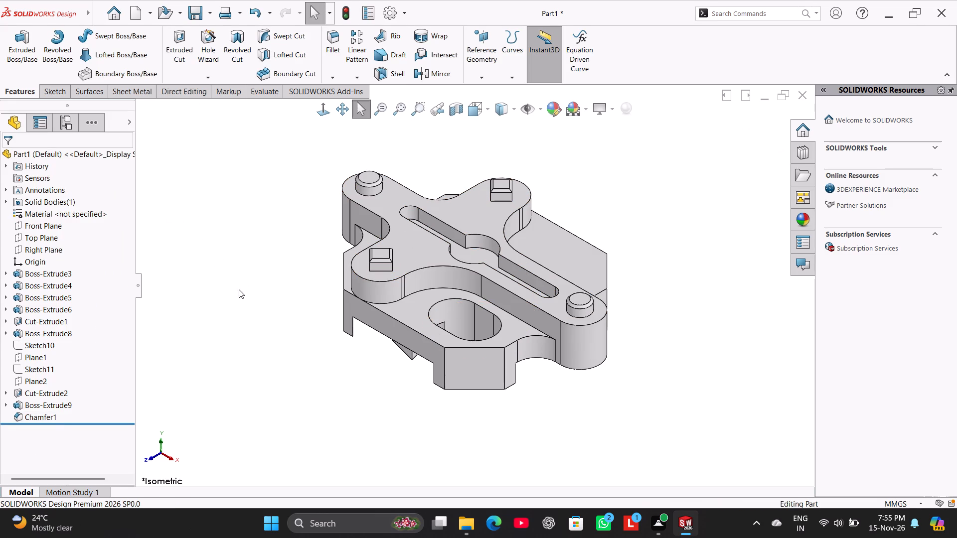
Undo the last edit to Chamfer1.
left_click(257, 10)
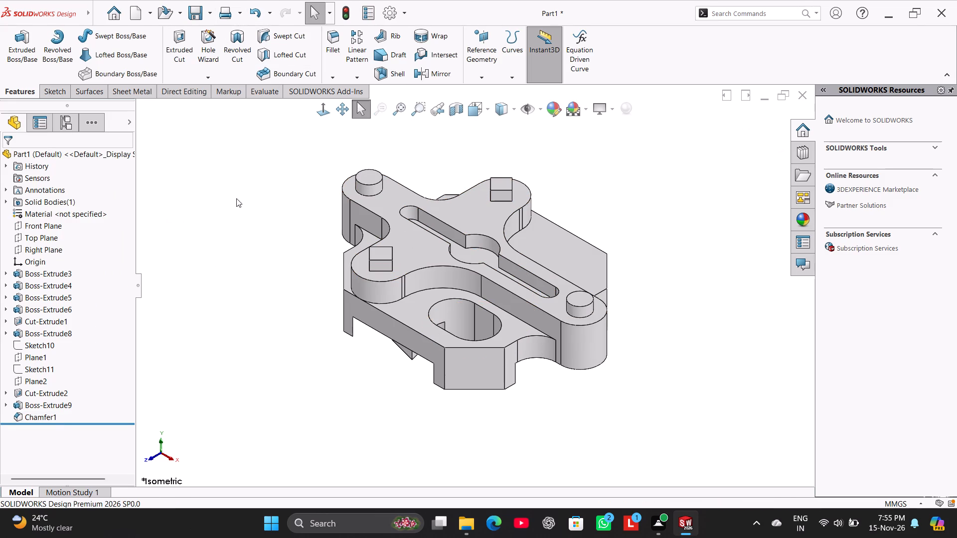
Add a separate 0.5 mm by 45° chamfer to the top faces of the two round and two square bosses.
scroll(319, 210, "down", 2)
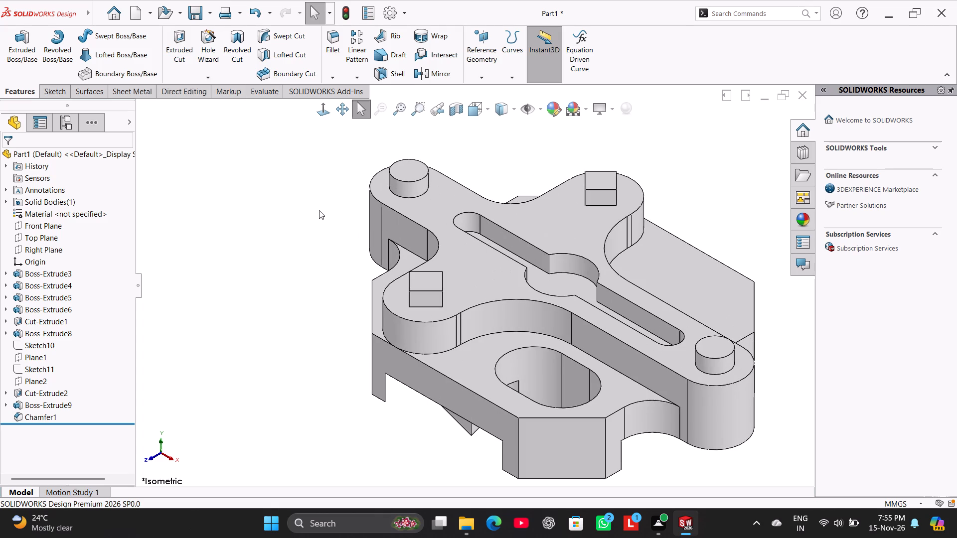
left_click(336, 77)
left_click(356, 99)
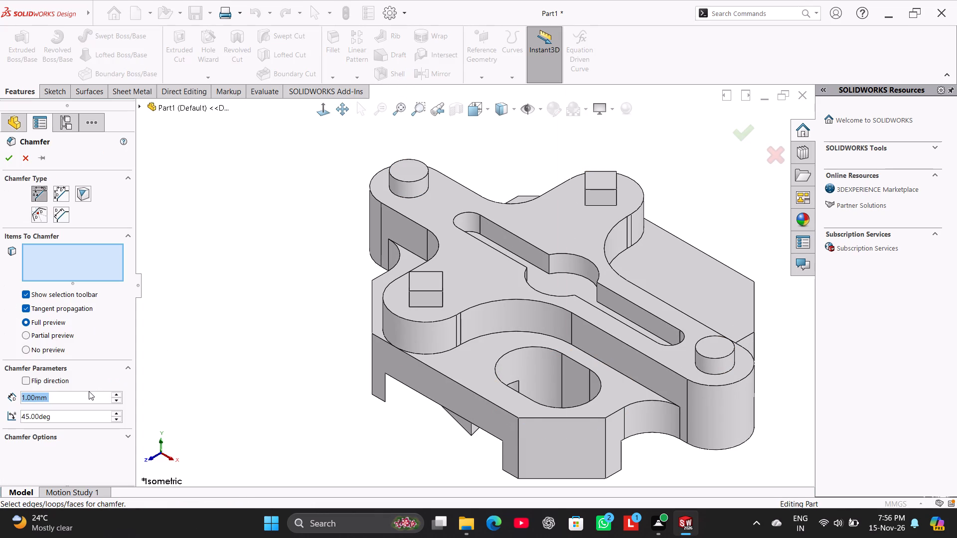
key("0")
type(".5")
key("Return")
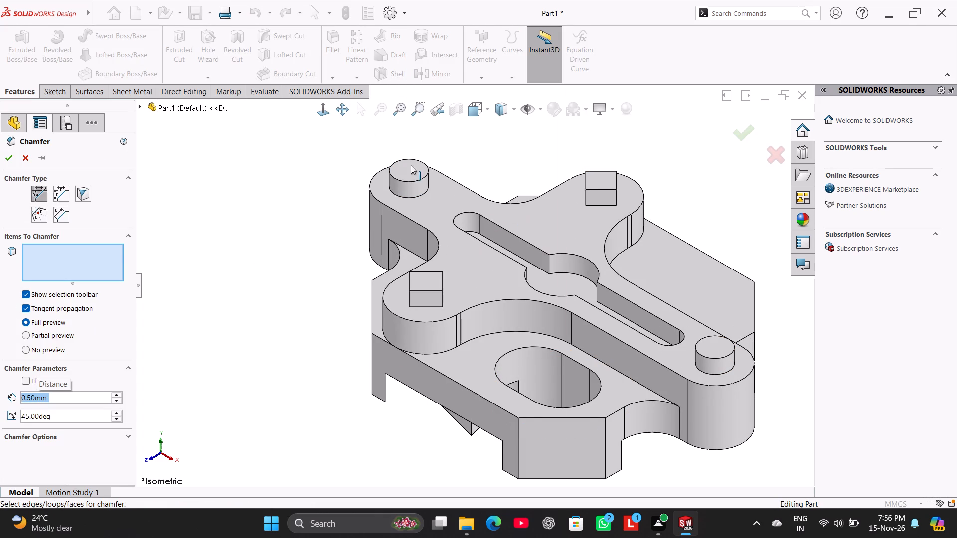
left_click(406, 165)
right_click(66, 255)
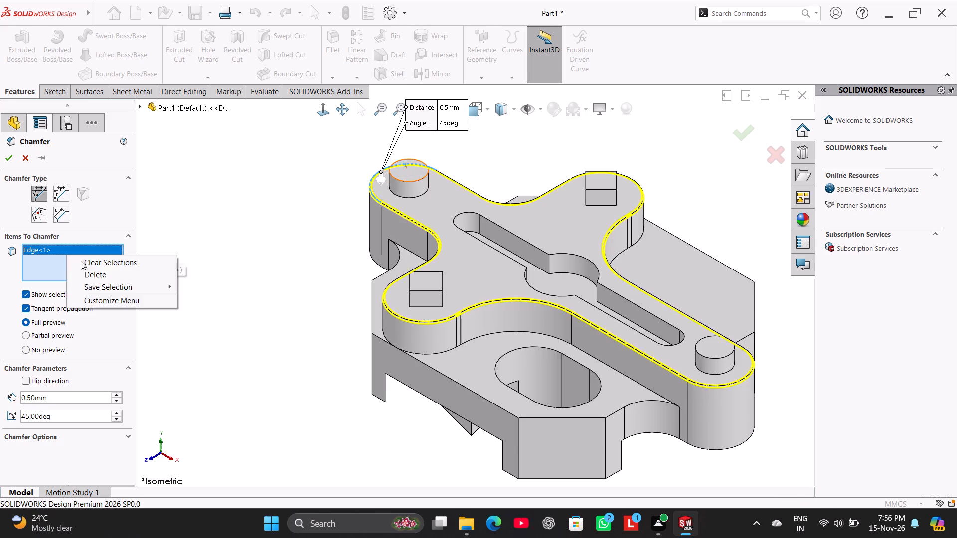
left_click(90, 266)
left_click(409, 171)
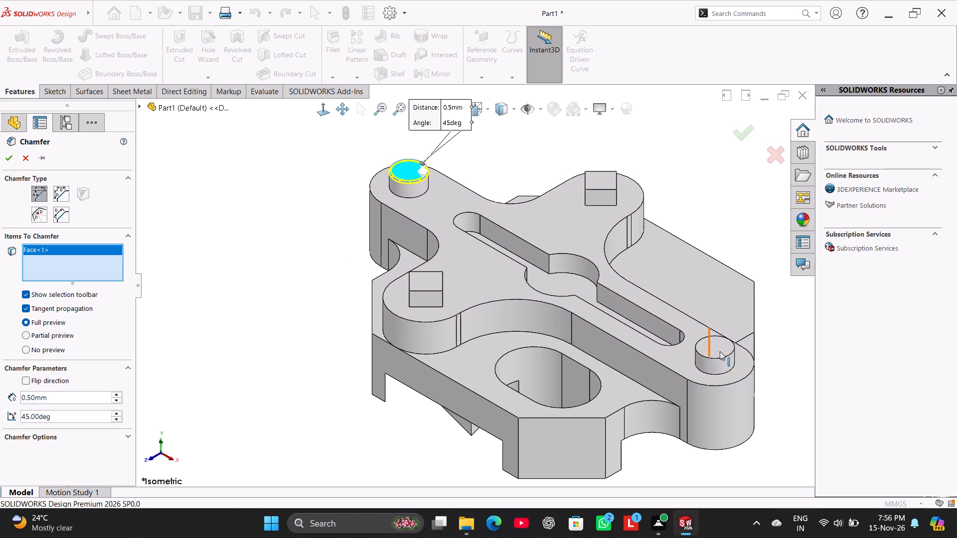
left_click(717, 345)
left_click(608, 181)
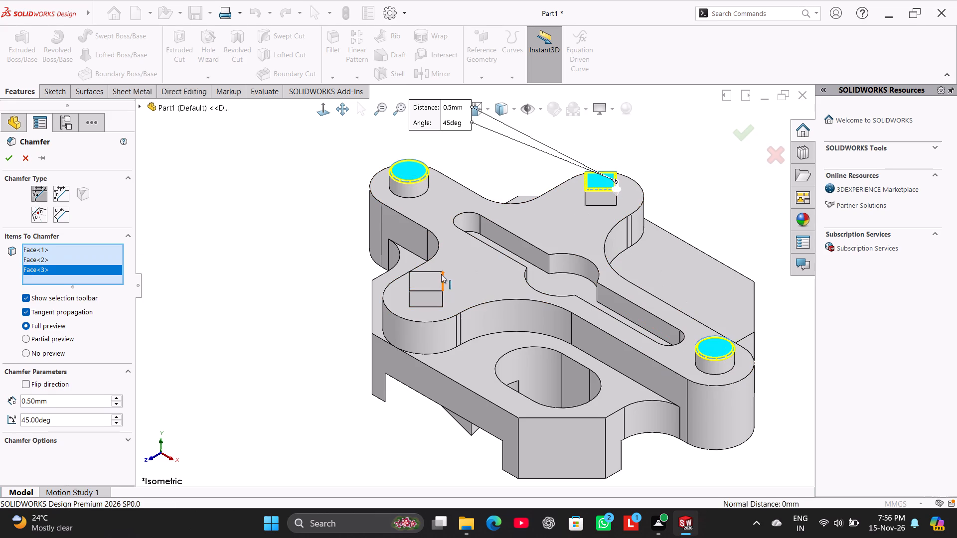
left_click(433, 278)
left_click(15, 161)
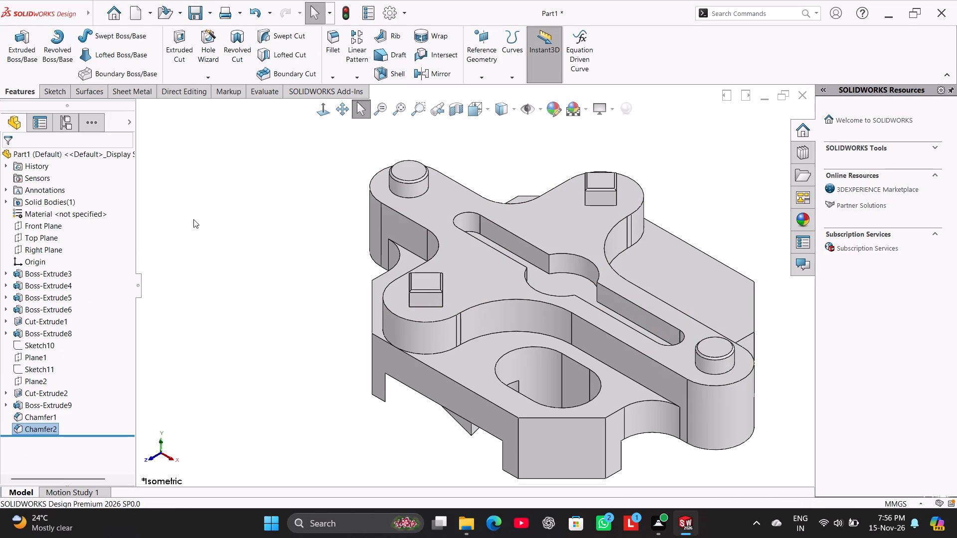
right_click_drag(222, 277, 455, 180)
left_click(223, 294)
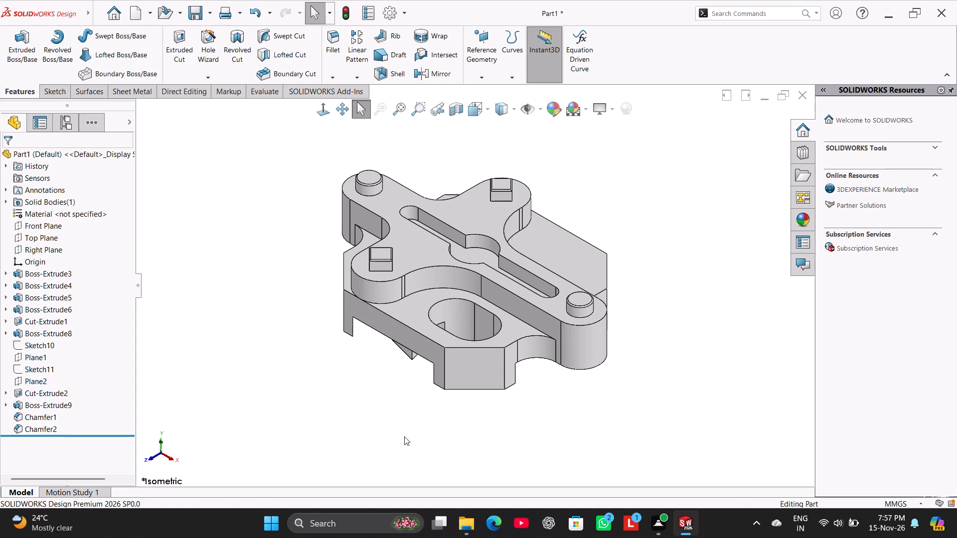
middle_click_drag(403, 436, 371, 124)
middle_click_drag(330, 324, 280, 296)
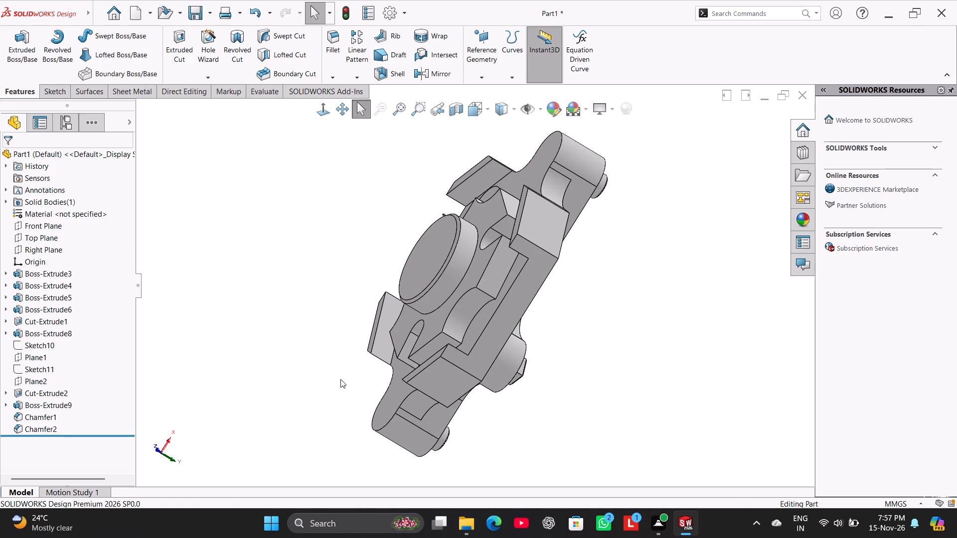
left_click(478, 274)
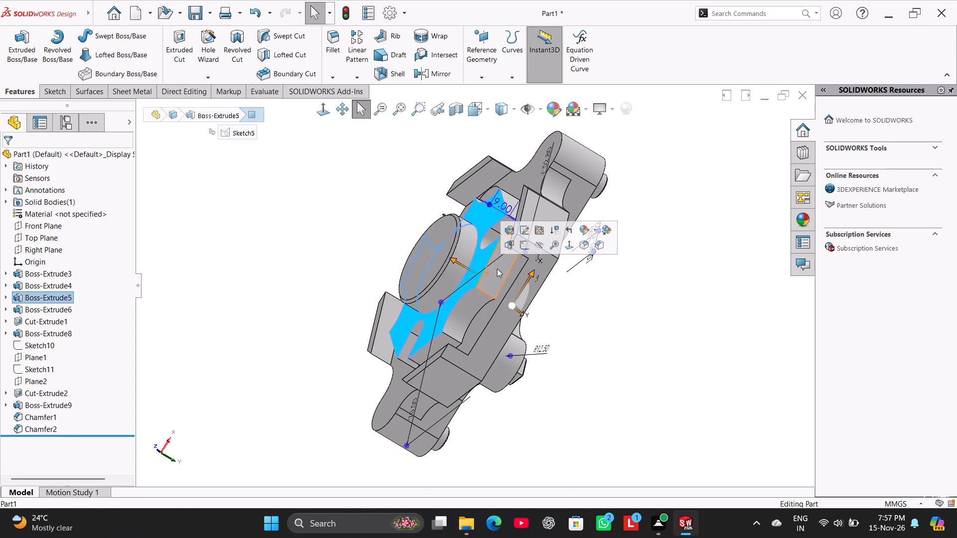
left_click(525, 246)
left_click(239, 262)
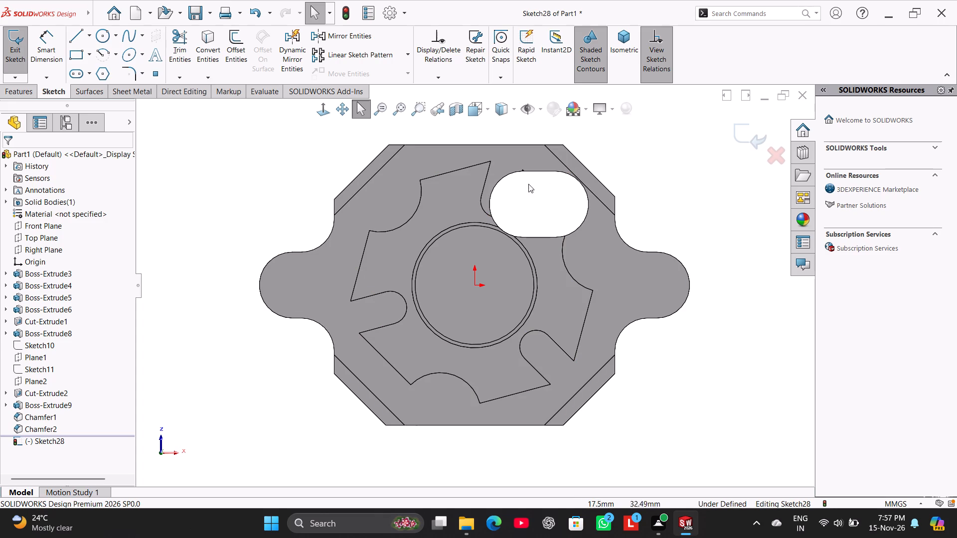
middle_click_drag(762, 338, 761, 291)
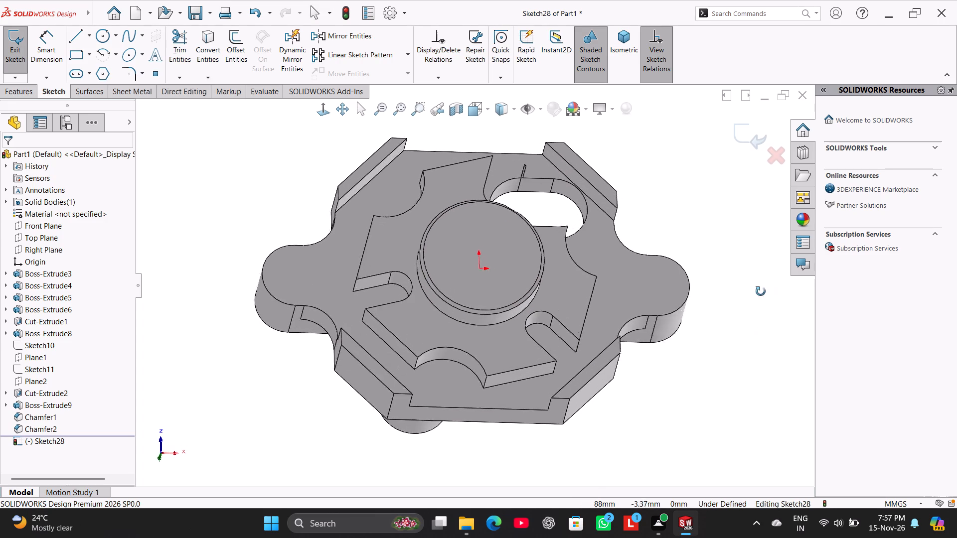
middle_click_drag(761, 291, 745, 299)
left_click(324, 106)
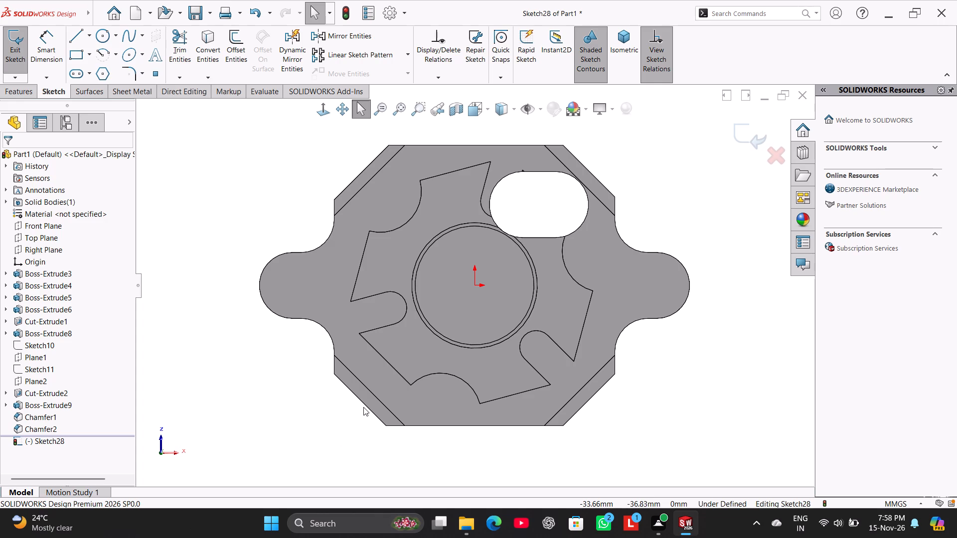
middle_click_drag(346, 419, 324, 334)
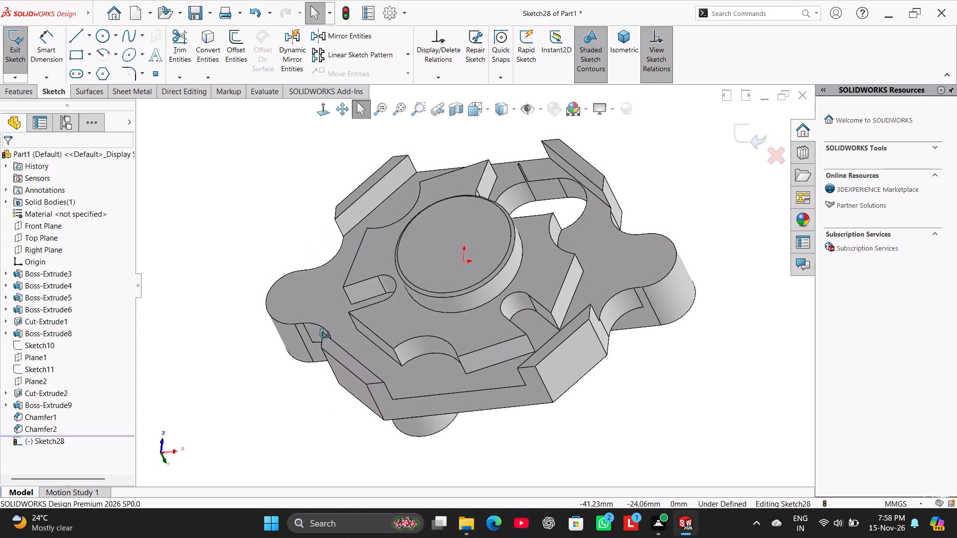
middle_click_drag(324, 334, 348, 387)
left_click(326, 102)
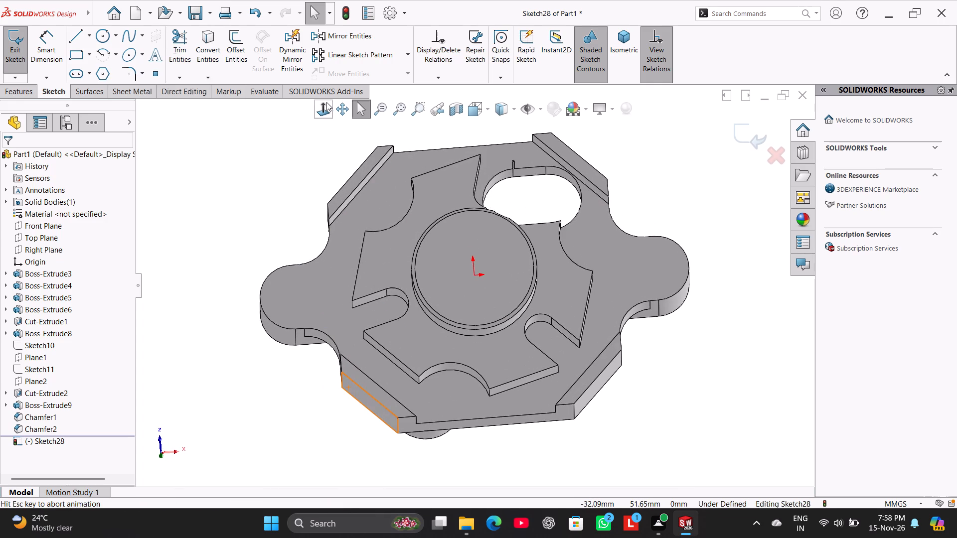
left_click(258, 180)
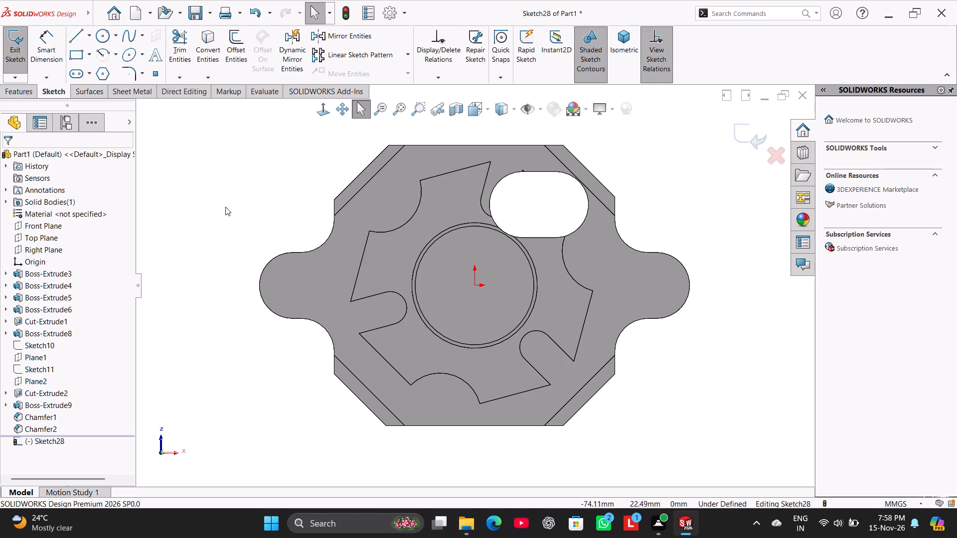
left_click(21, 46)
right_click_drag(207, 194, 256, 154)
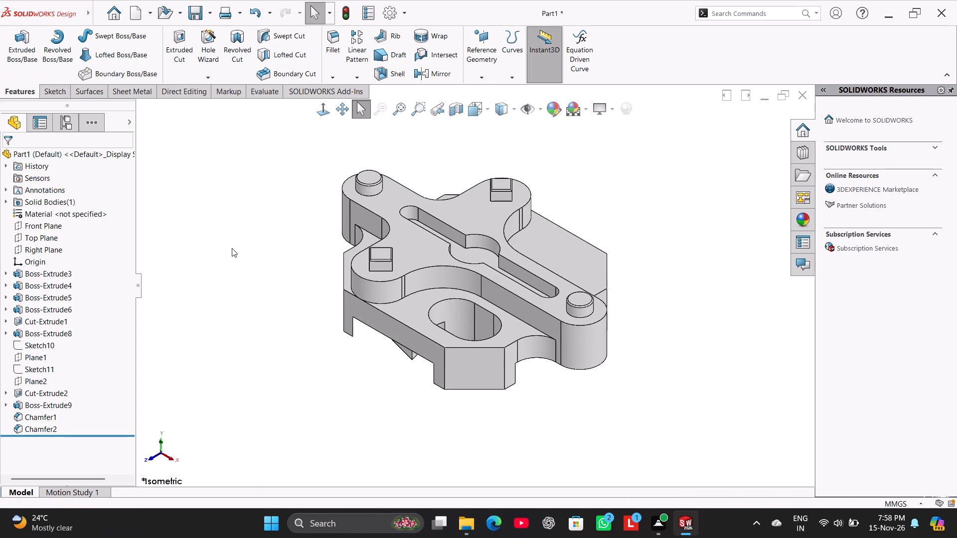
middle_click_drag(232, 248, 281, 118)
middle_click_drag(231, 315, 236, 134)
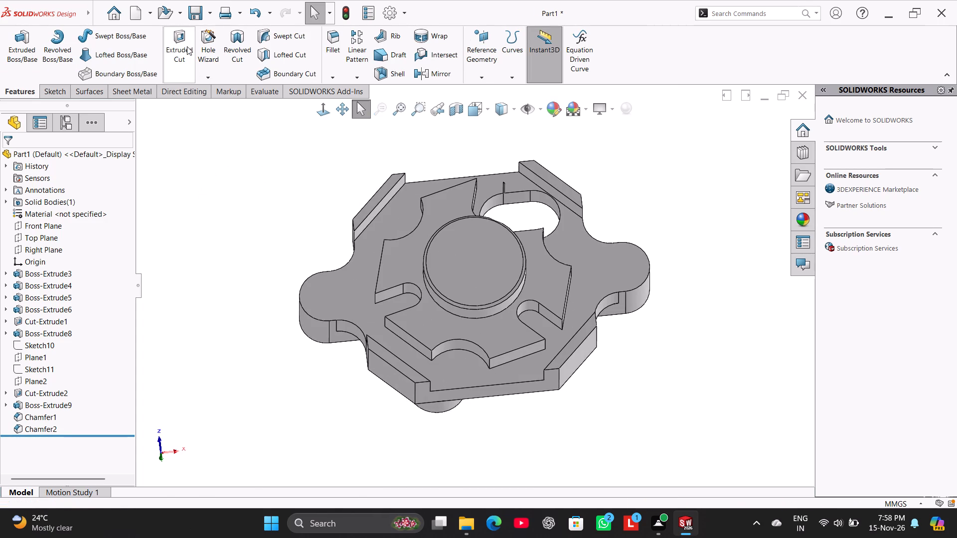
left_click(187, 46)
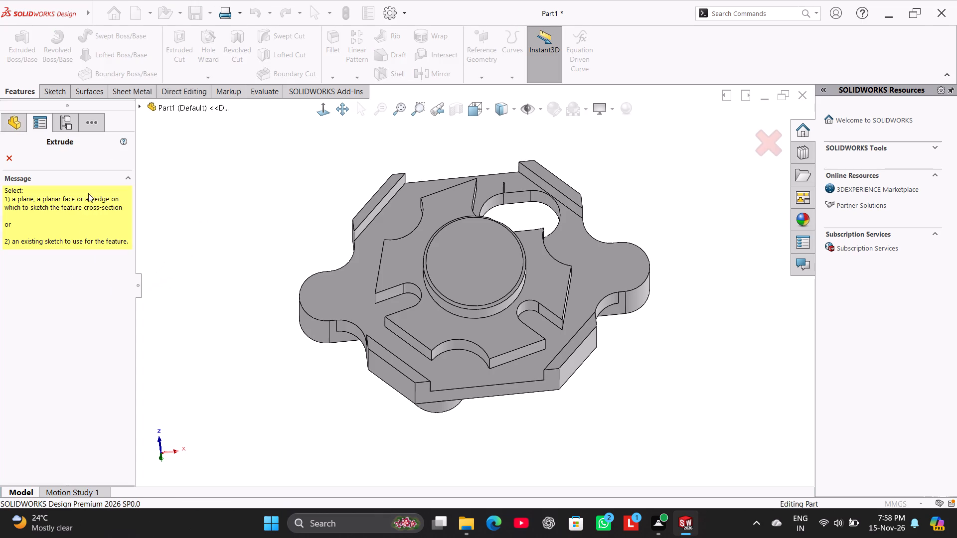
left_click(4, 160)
Start an ISO tapped hole with the Hole Wizard and choose size M30.
left_click(209, 55)
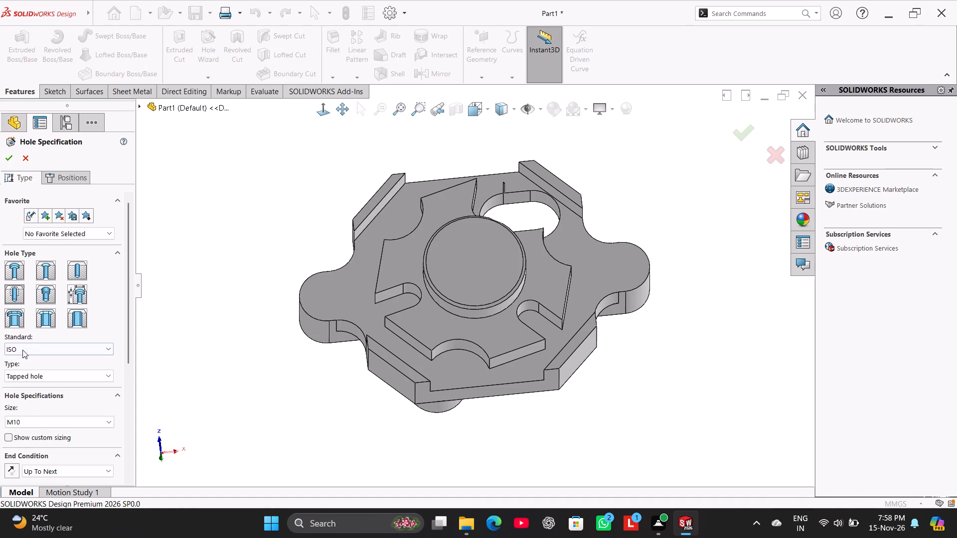
left_click(63, 428)
left_click(58, 421)
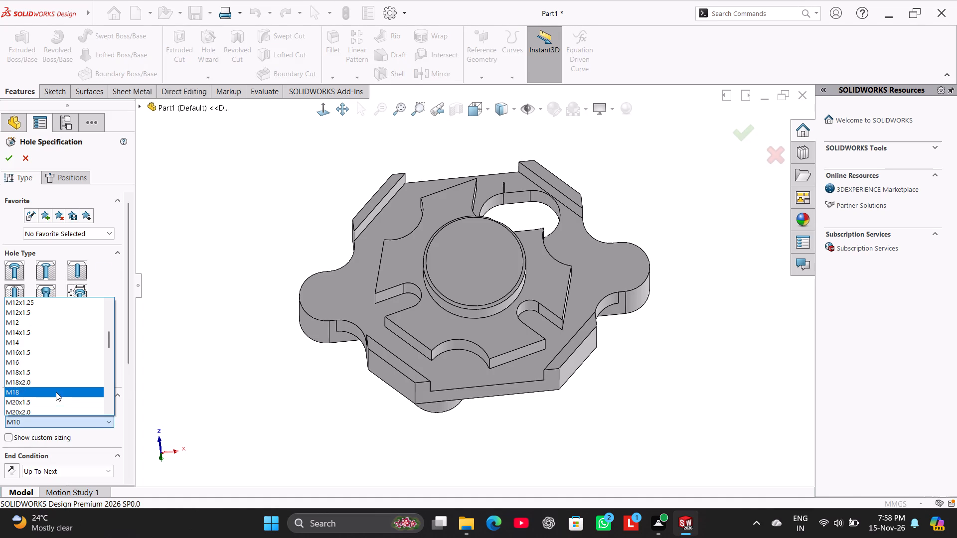
scroll(61, 369, "down", 3)
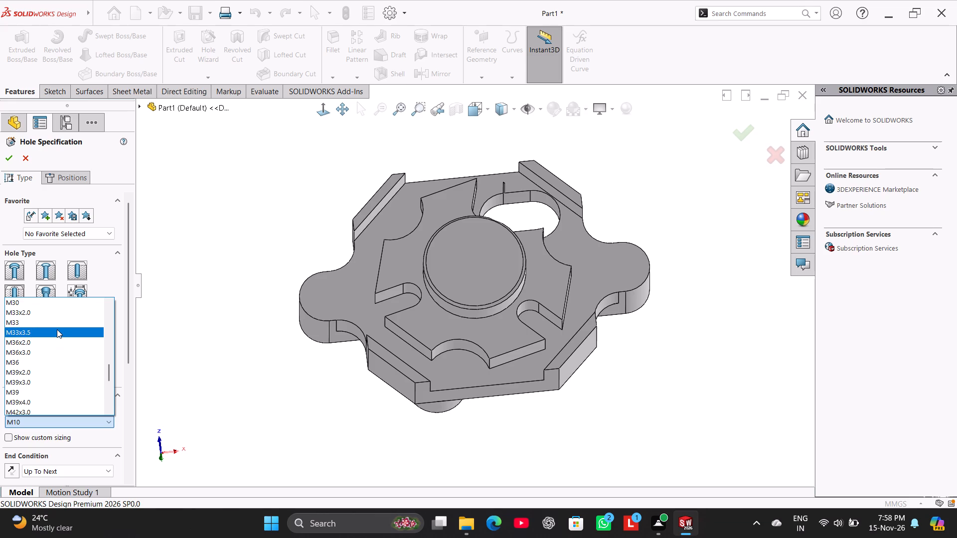
scroll(57, 329, "up", 1)
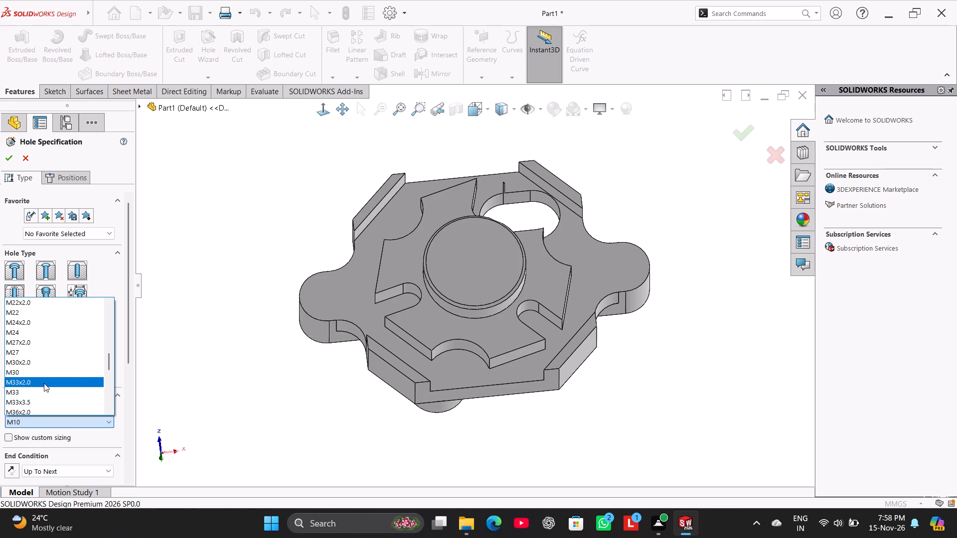
scroll(47, 388, "down", 1)
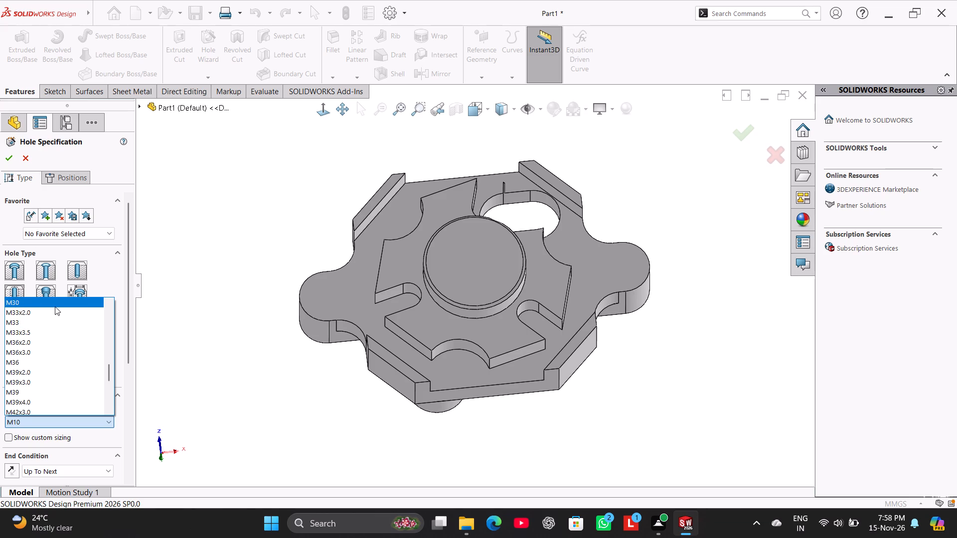
left_click(55, 303)
Make the tapped hole blind, with a 20 mm hole depth and an 18 mm thread depth.
left_click_drag(129, 361, 122, 395)
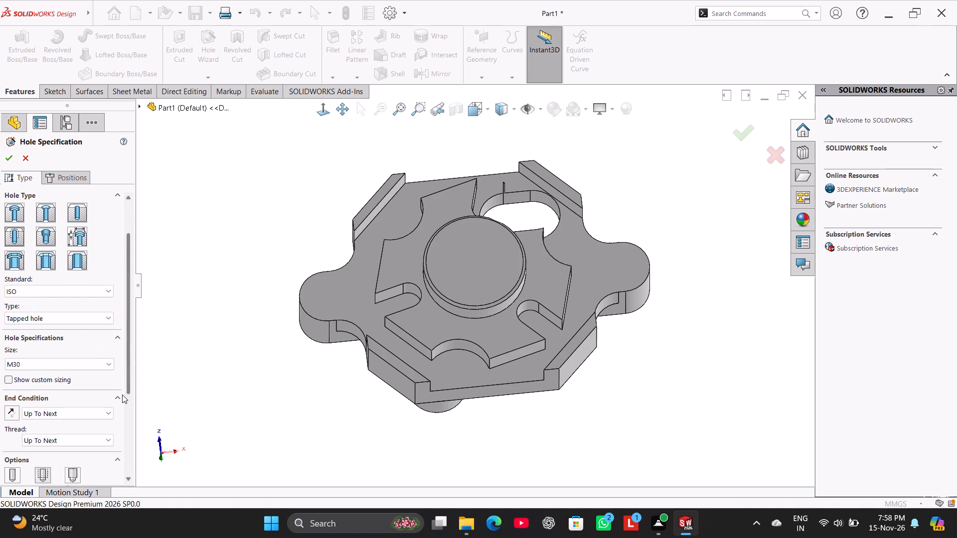
left_click_drag(122, 395, 126, 434)
left_click(79, 338)
left_click(77, 349)
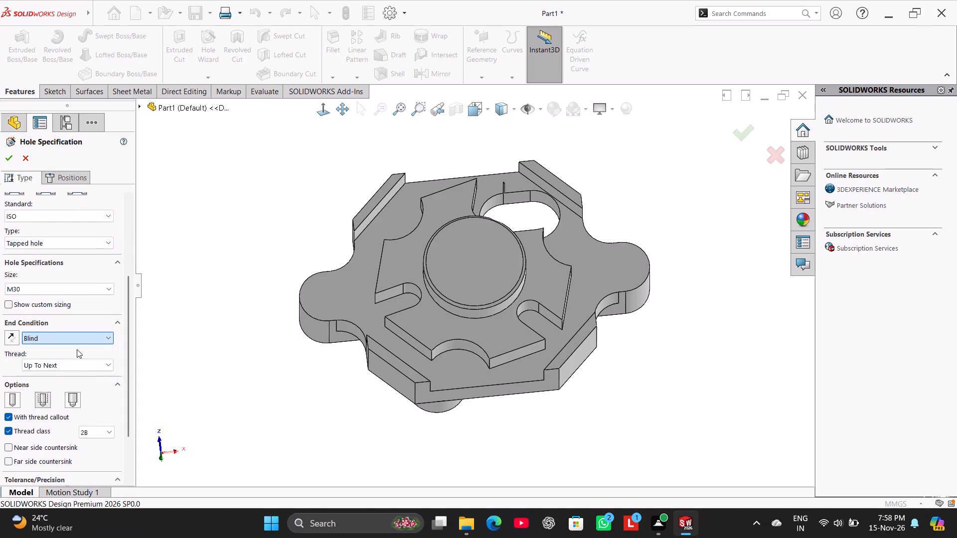
double_click(70, 353)
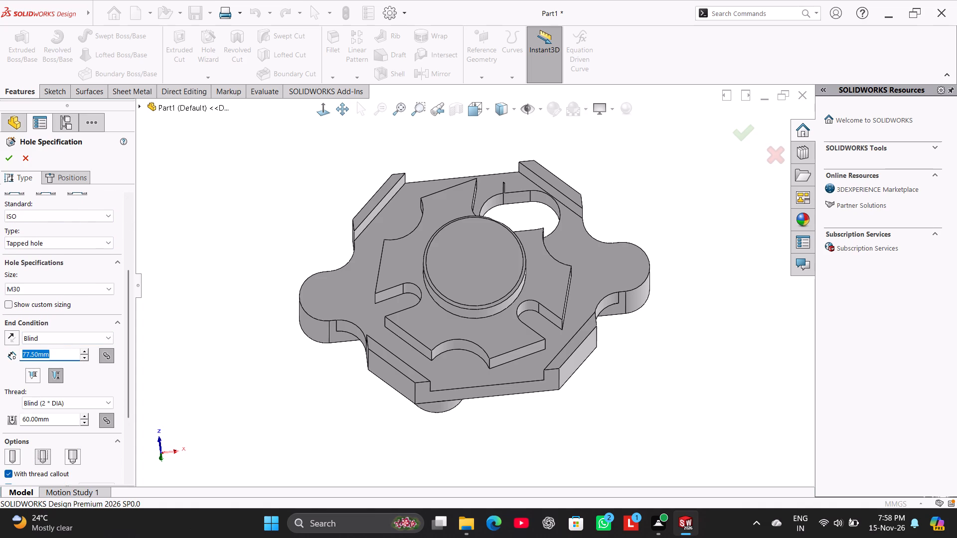
type("20")
key("Return")
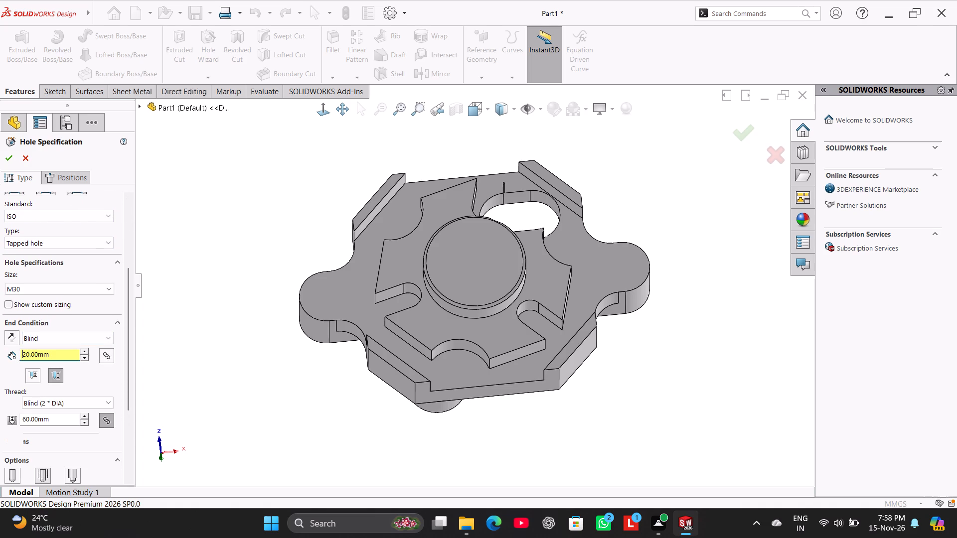
double_click(49, 420)
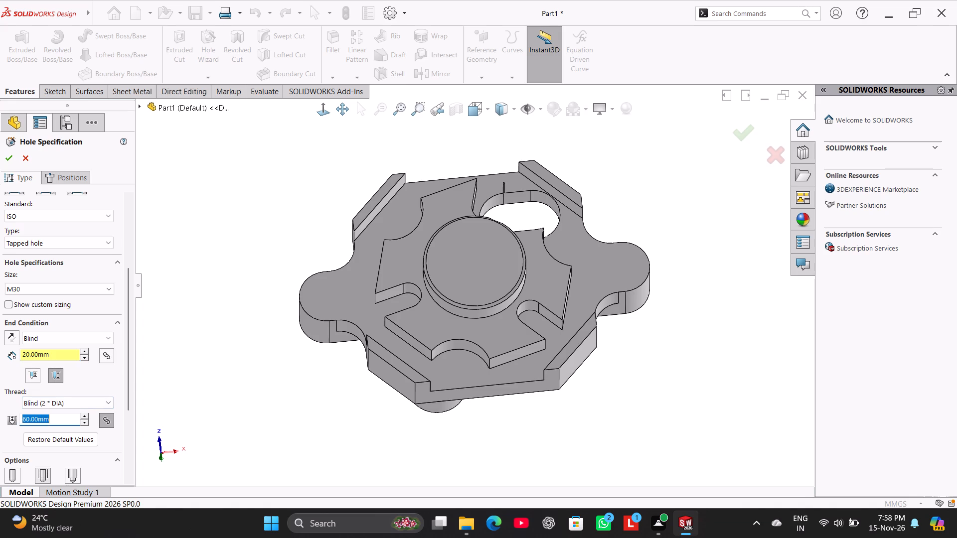
type("18")
key("Return")
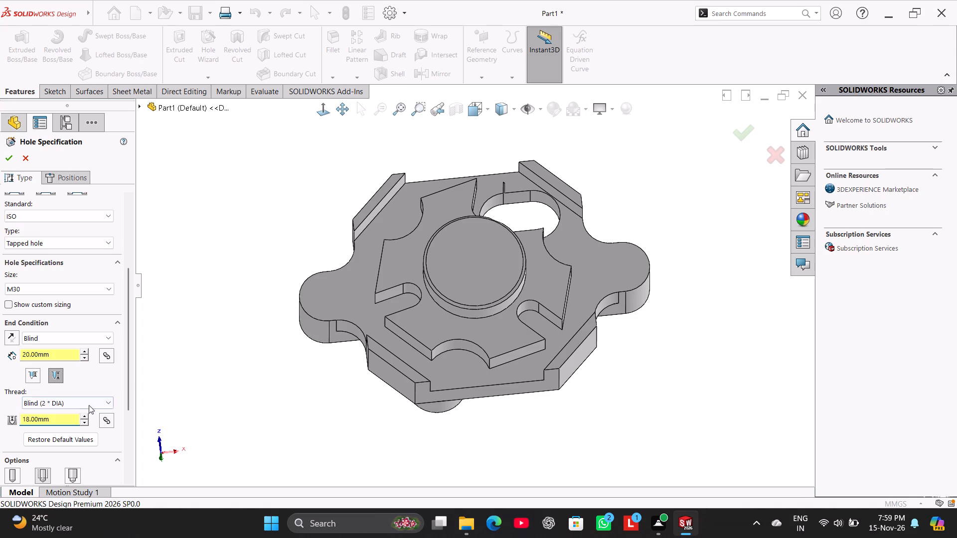
left_click_drag(125, 394, 136, 474)
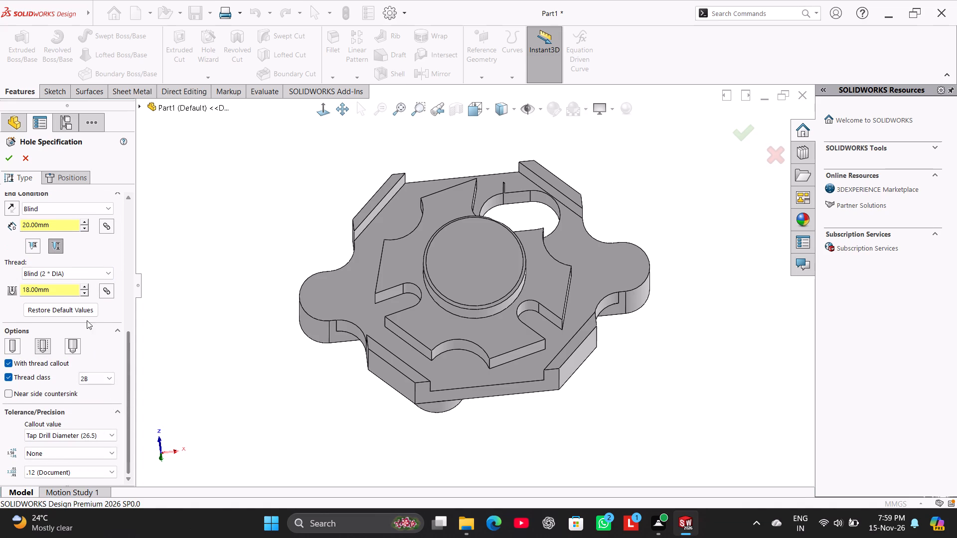
Place the tapped hole at the centre of the round boss on the part's underside and finish it.
left_click(75, 178)
left_click(463, 269)
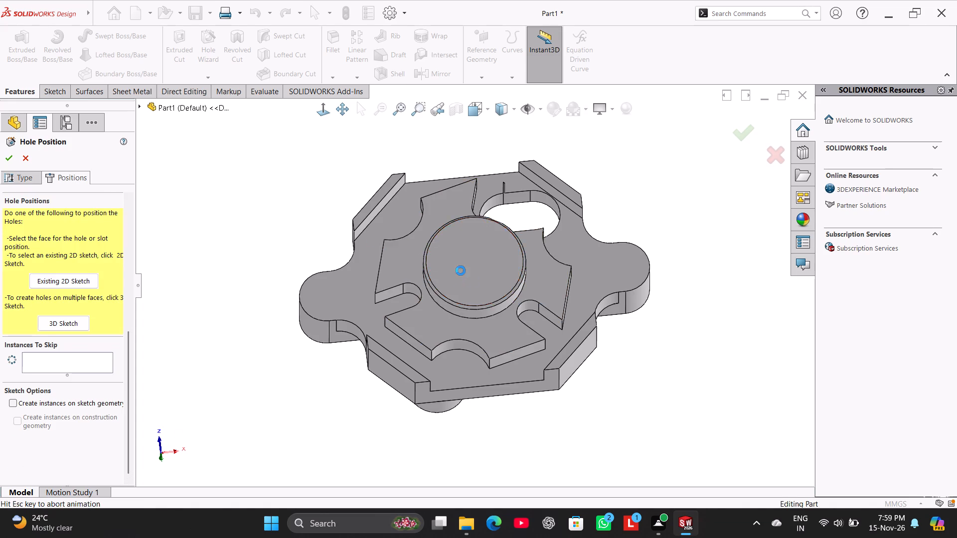
left_click(475, 284)
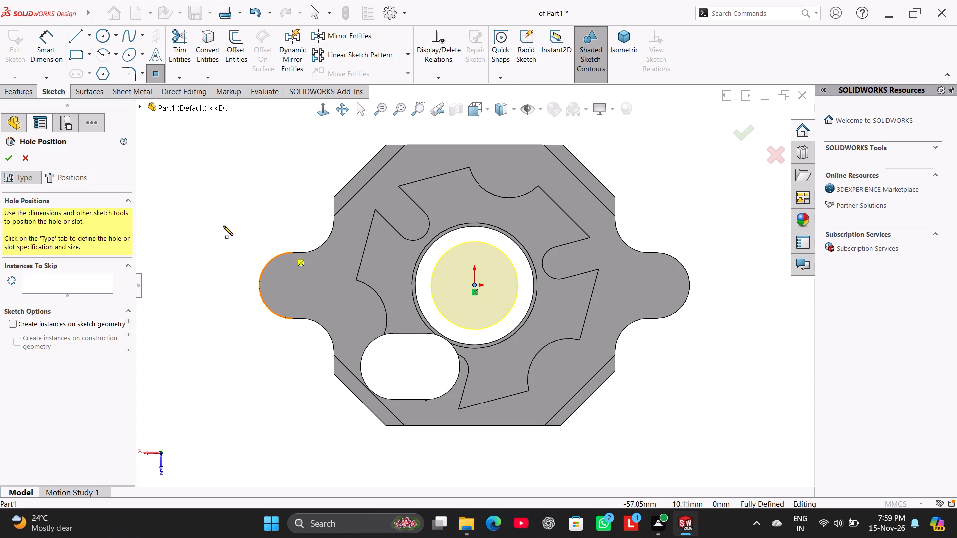
left_click(3, 158)
Examine the new tapped hole and the rest of the part from the underside, sides and top.
middle_click_drag(224, 229, 239, 177)
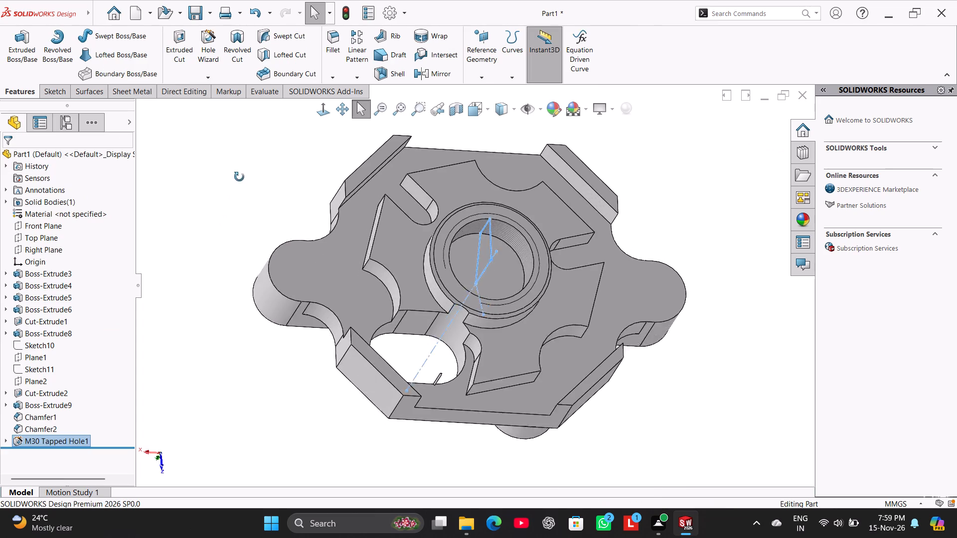
middle_click_drag(239, 177, 210, 133)
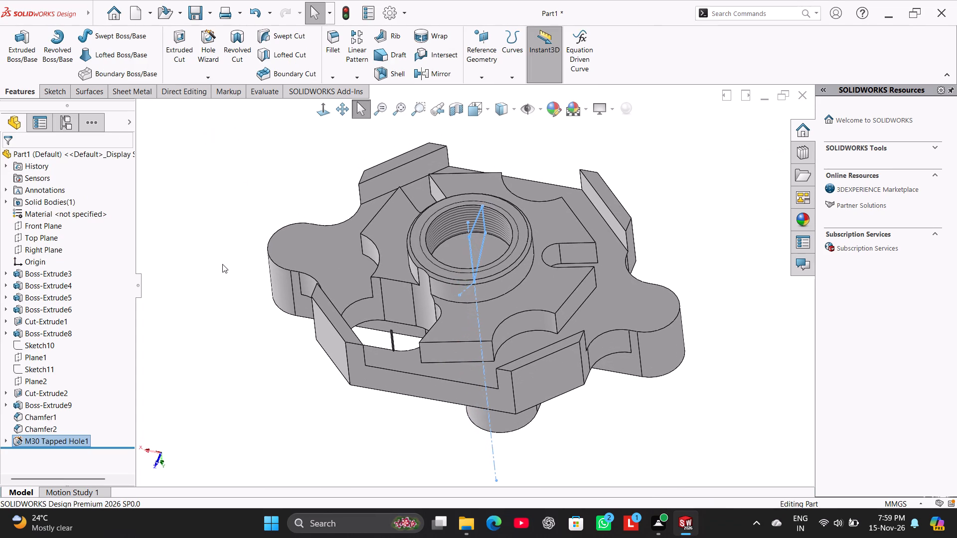
middle_click_drag(243, 345, 250, 211)
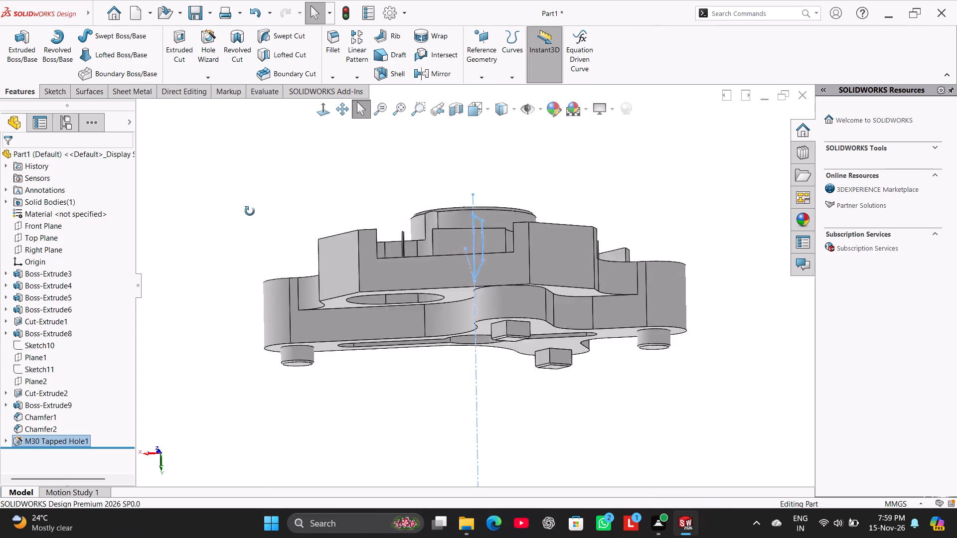
middle_click_drag(250, 211, 250, 167)
middle_click_drag(305, 333, 287, 412)
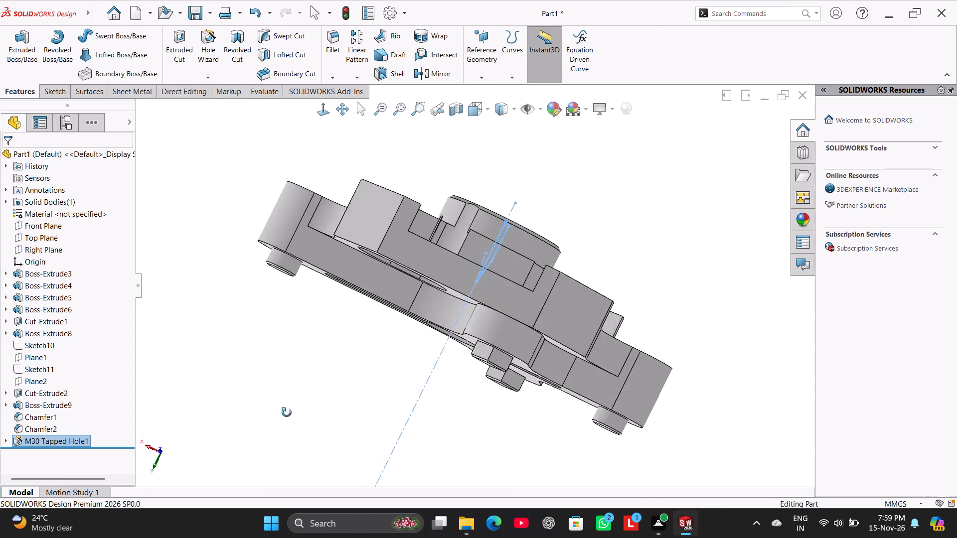
middle_click_drag(287, 412, 248, 417)
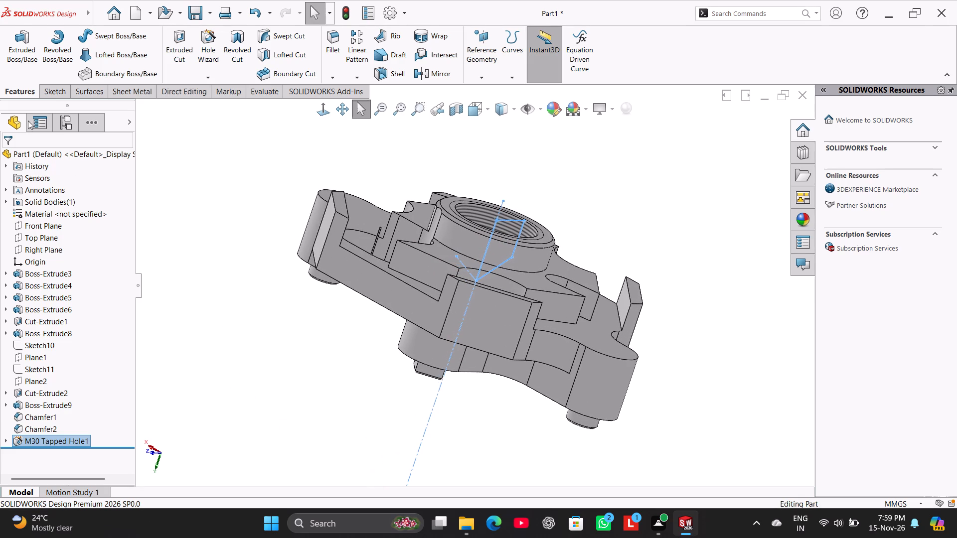
right_click(257, 178)
left_click(217, 293)
right_click_drag(217, 293, 297, 184)
middle_click_drag(277, 305, 275, 323)
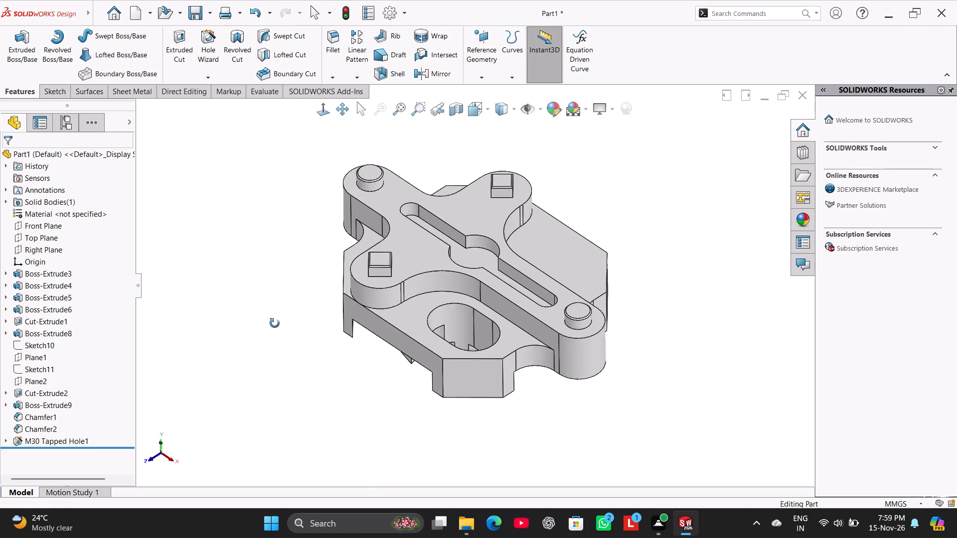
middle_click_drag(275, 323, 327, 289)
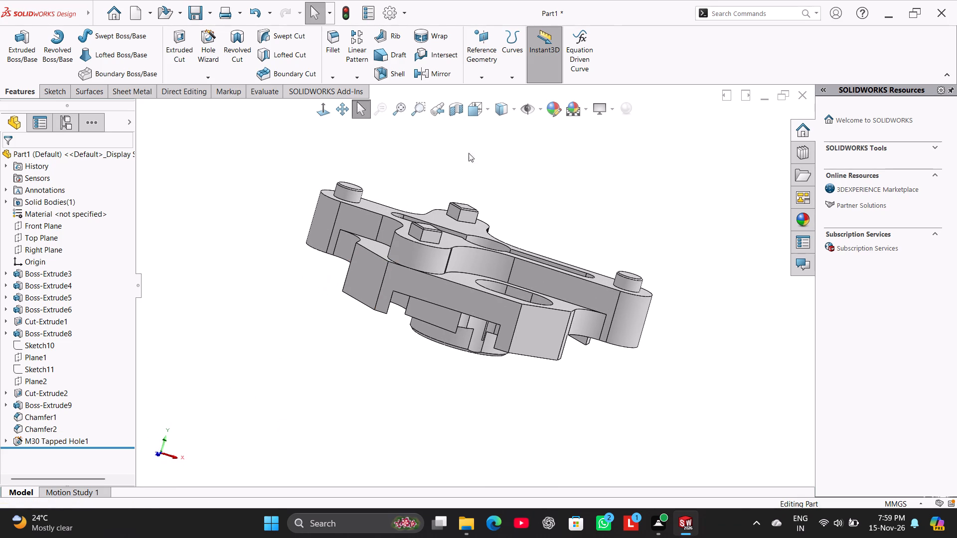
Display the part with hidden lines visible to inspect its internal geometry.
left_click(513, 111)
left_click(508, 182)
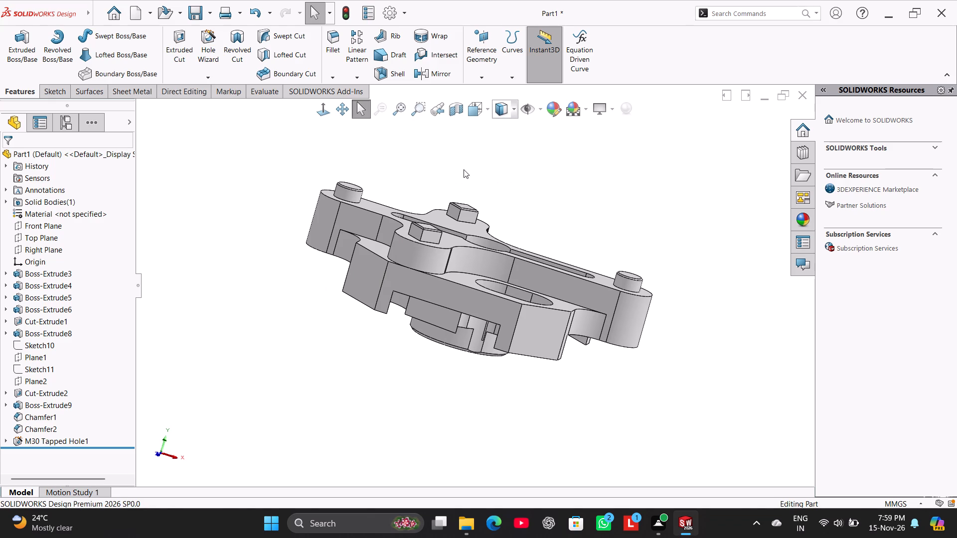
middle_click_drag(464, 169, 479, 225)
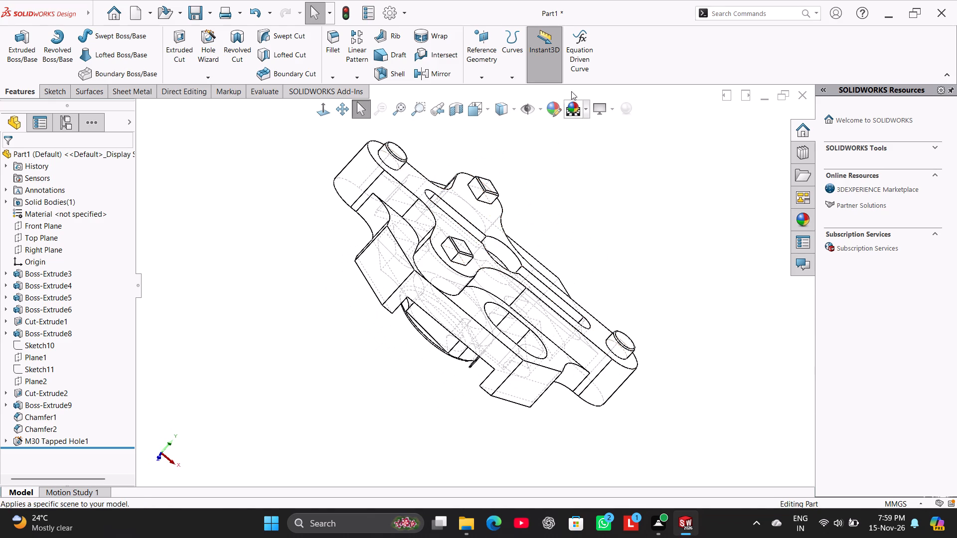
left_click(514, 108)
left_click(506, 186)
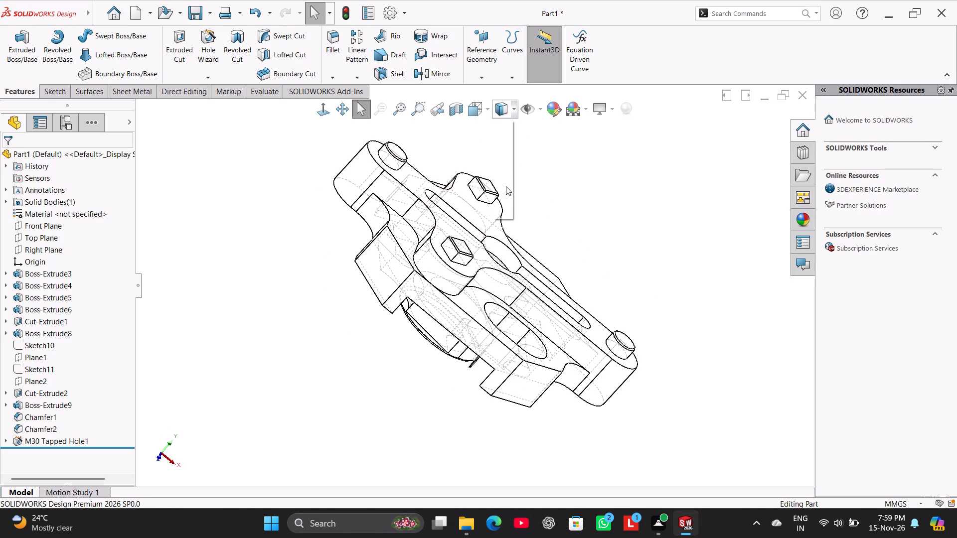
Return the part's display style to shaded with edges.
left_click(540, 179)
left_click(514, 113)
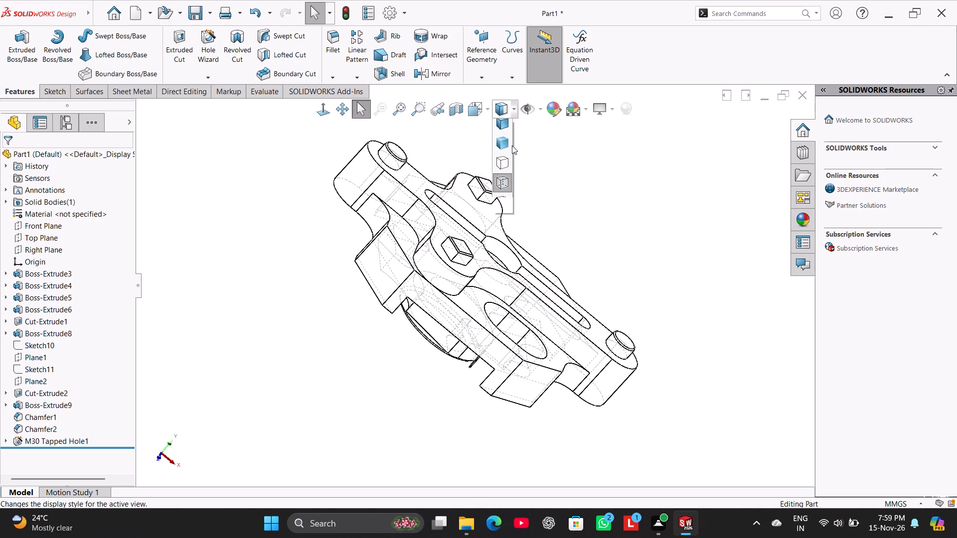
left_click(502, 129)
Examine the bottom of the tapped hole and the part's top and underside to plan the central bore.
middle_click_drag(339, 257, 420, 83)
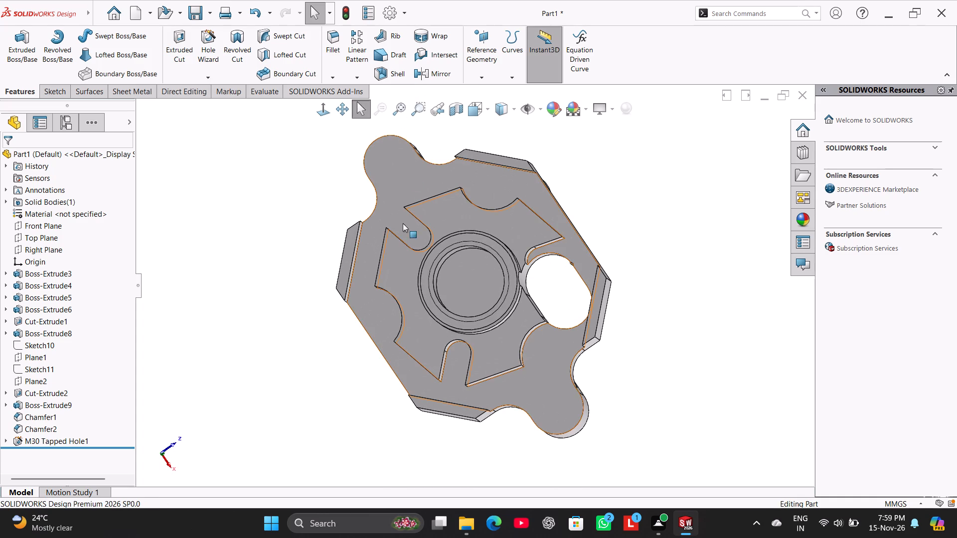
left_click(464, 271)
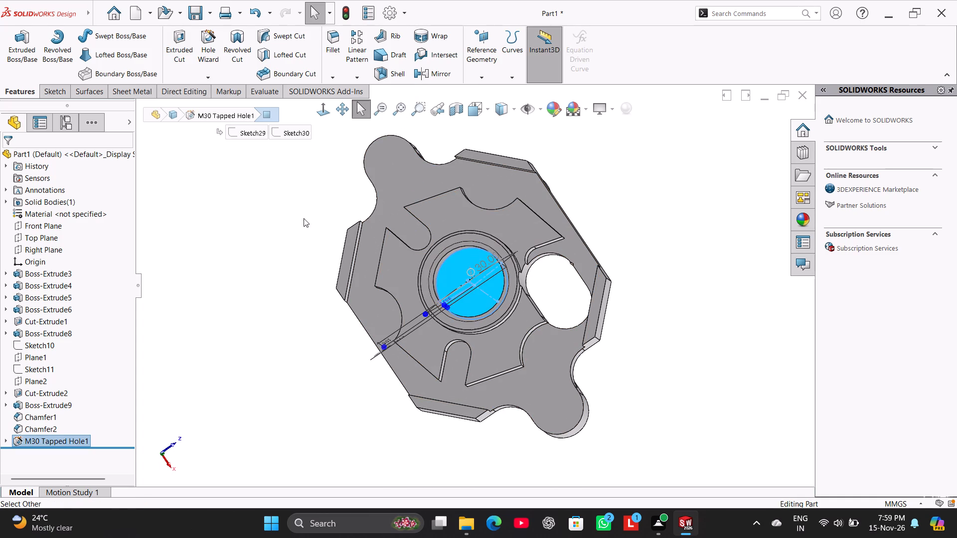
left_click(247, 209)
right_click(459, 267)
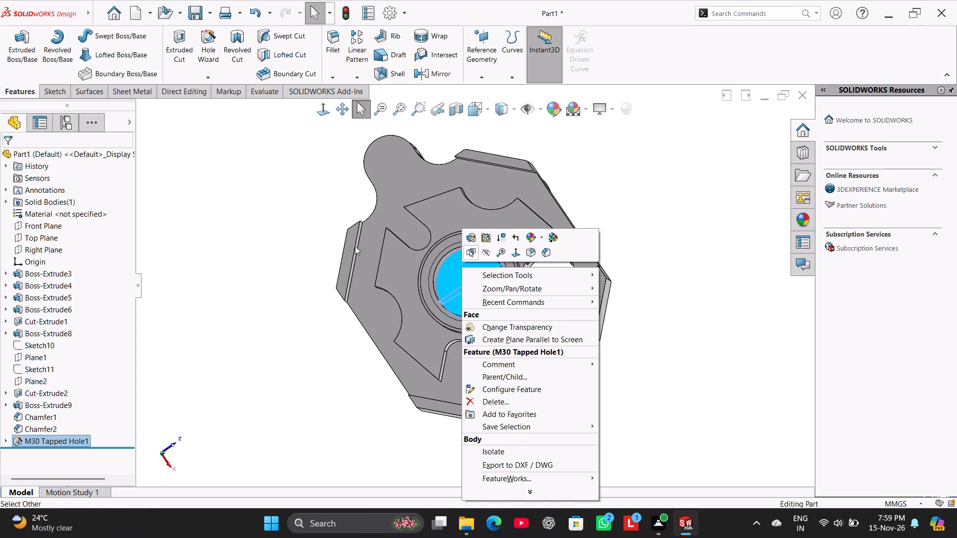
left_click(291, 234)
middle_click_drag(295, 271, 316, 191)
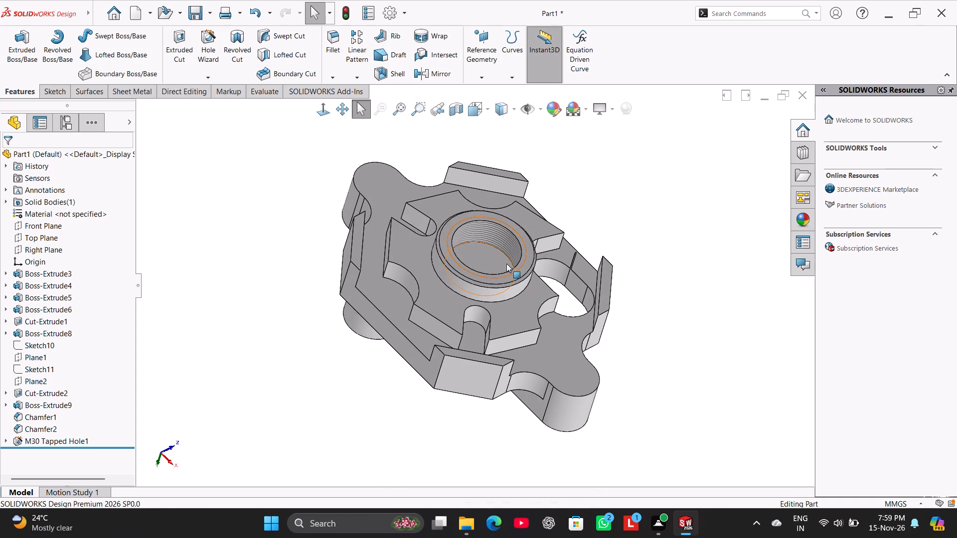
left_click(491, 258)
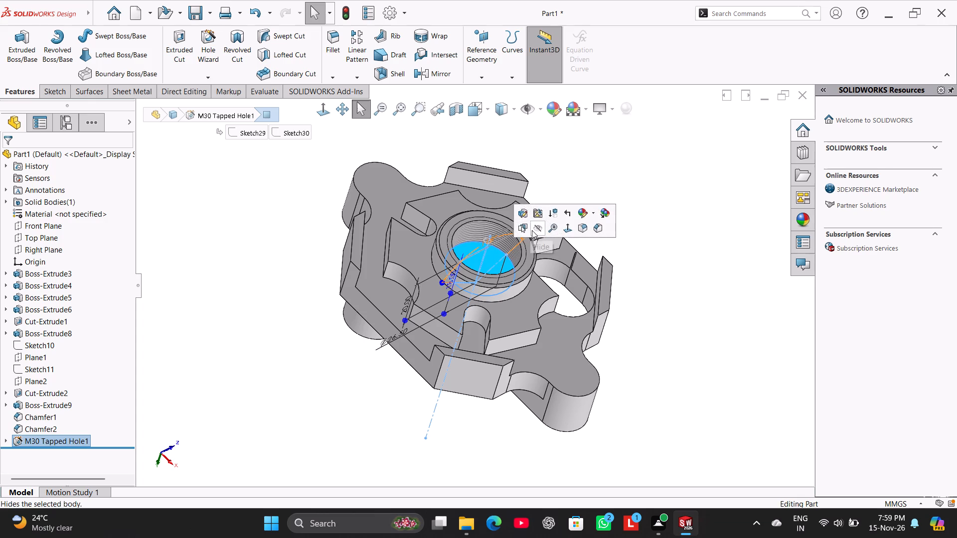
left_click(246, 198)
right_click_drag(216, 289, 351, 182)
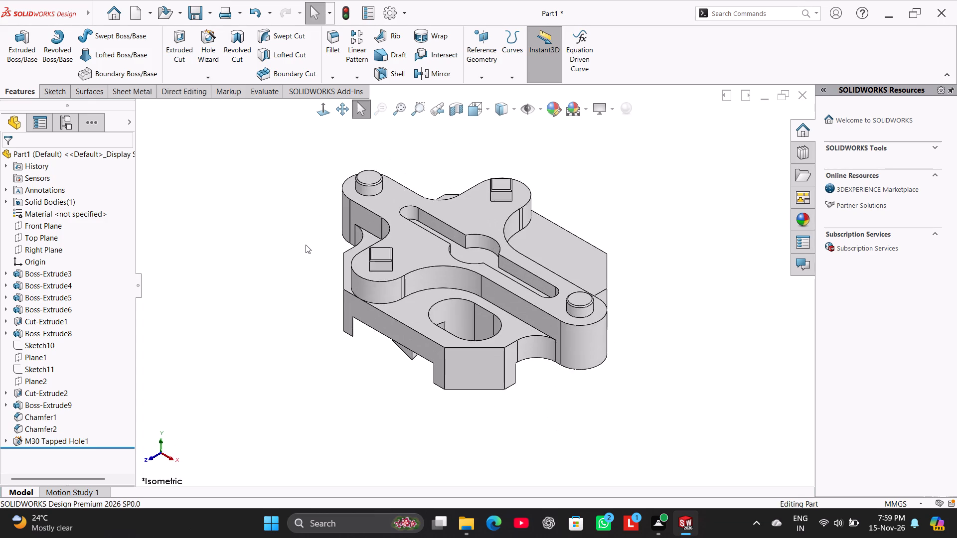
middle_click_drag(302, 287, 426, 129)
middle_click_drag(346, 261, 324, 158)
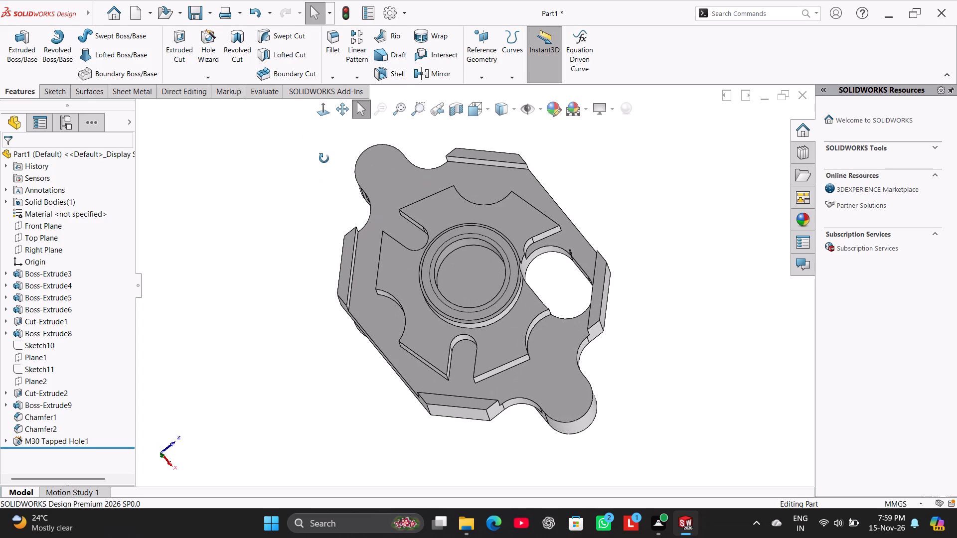
middle_click_drag(324, 158, 316, 153)
left_click(176, 46)
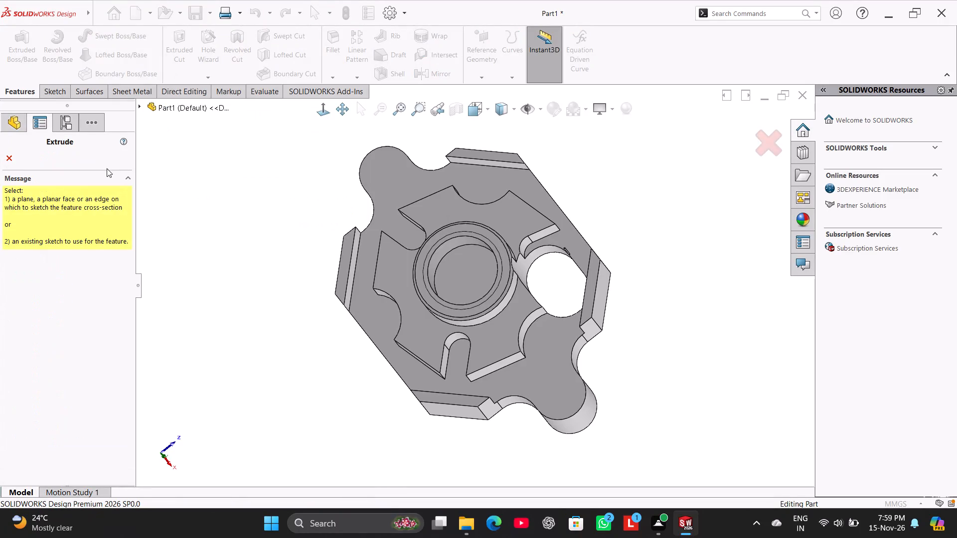
left_click(12, 155)
middle_click_drag(265, 230, 89, 170)
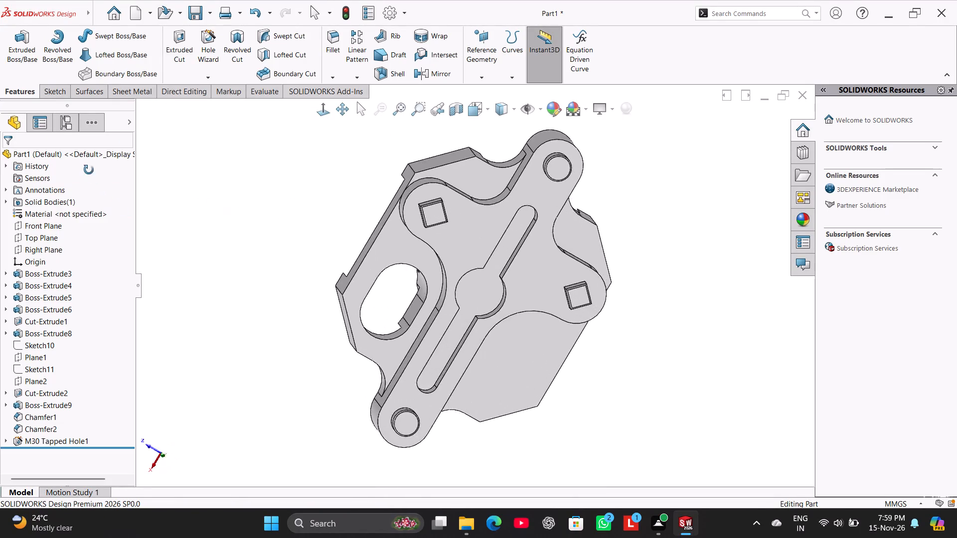
middle_click_drag(89, 170, 102, 141)
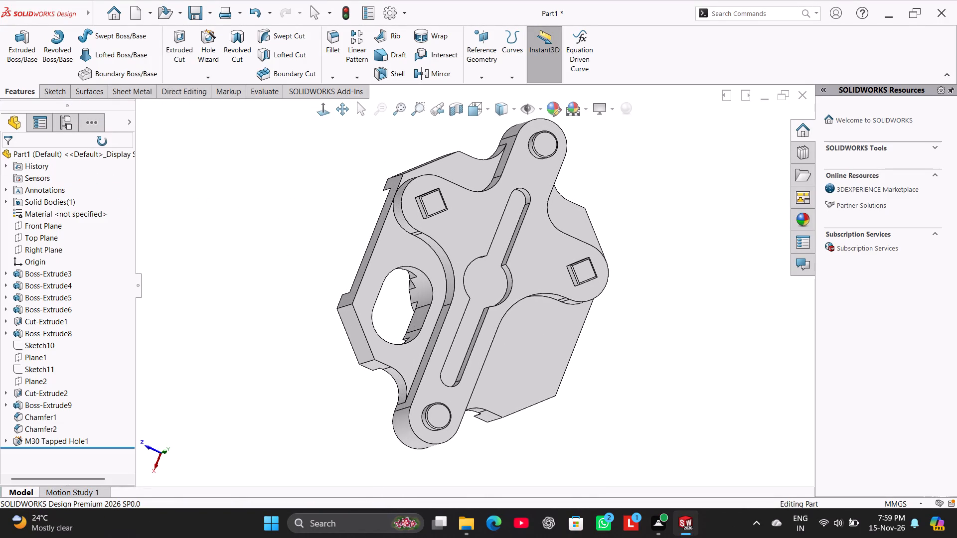
middle_click_drag(102, 141, 128, 166)
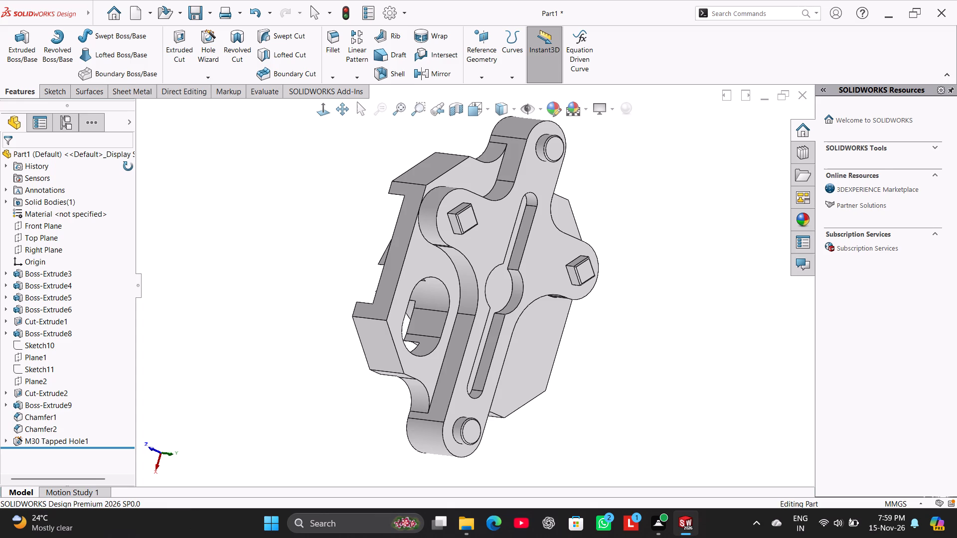
middle_click_drag(128, 166, 291, 281)
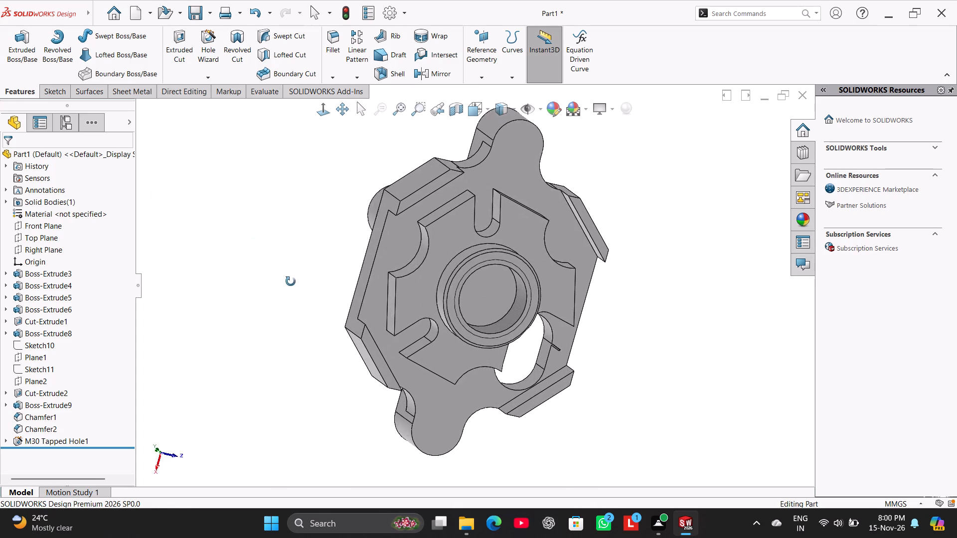
middle_click_drag(291, 281, 285, 188)
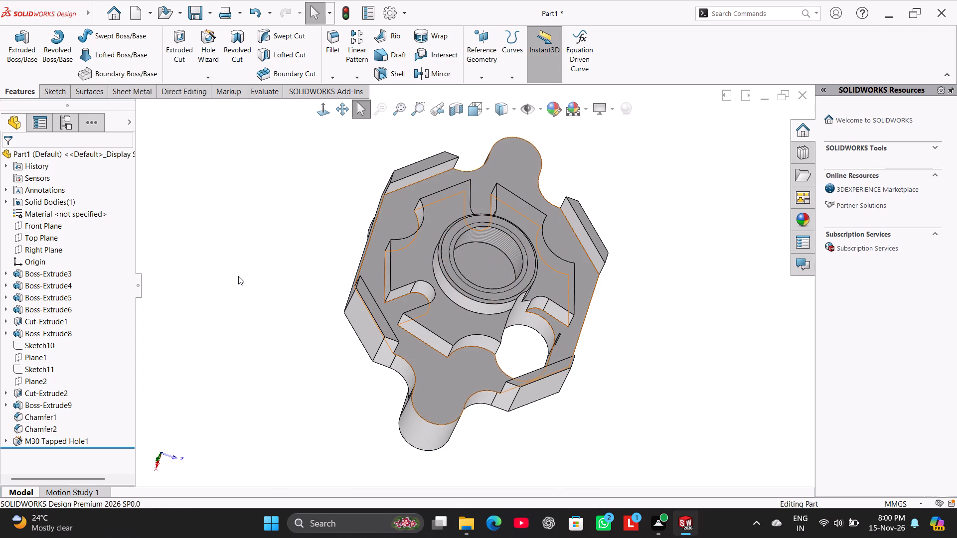
middle_click_drag(238, 275, 205, 333)
On the underside's raised notched face, sketch a circle about 17 mm in diameter centred on the origin.
left_click(413, 323)
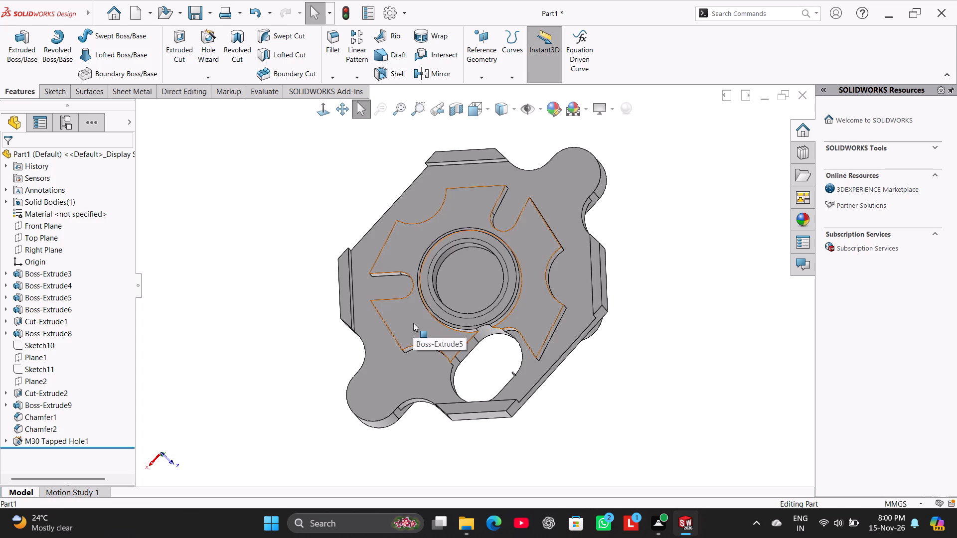
left_click(460, 294)
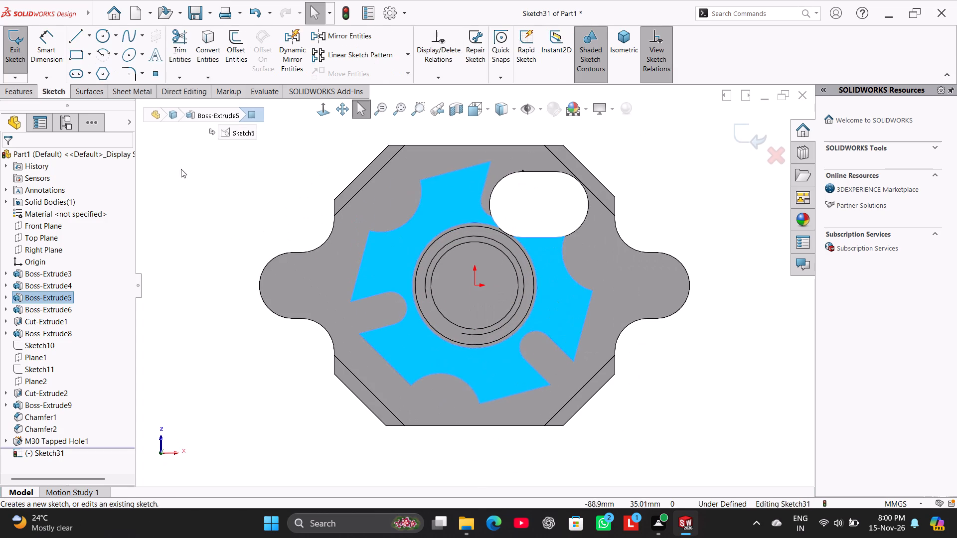
left_click(181, 169)
left_click(103, 34)
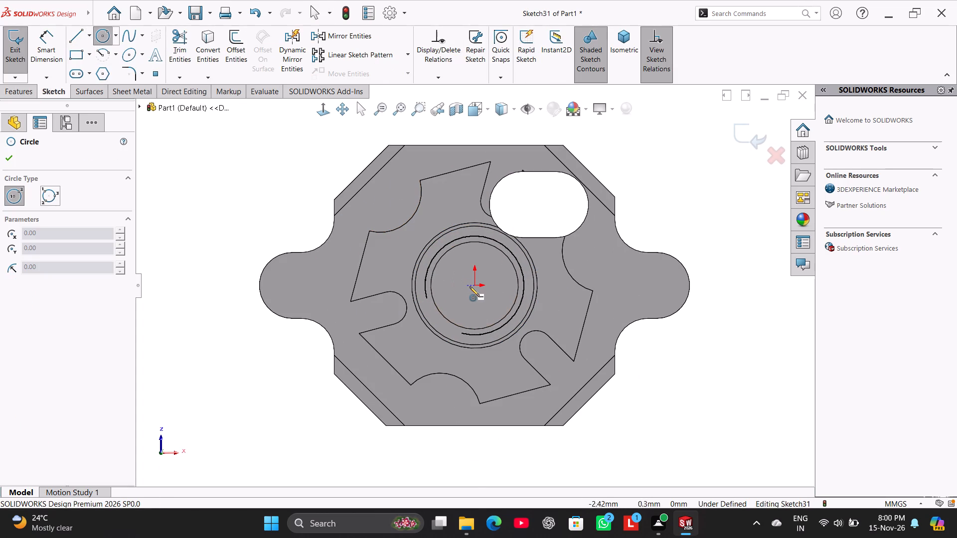
left_click(476, 285)
left_click(488, 311)
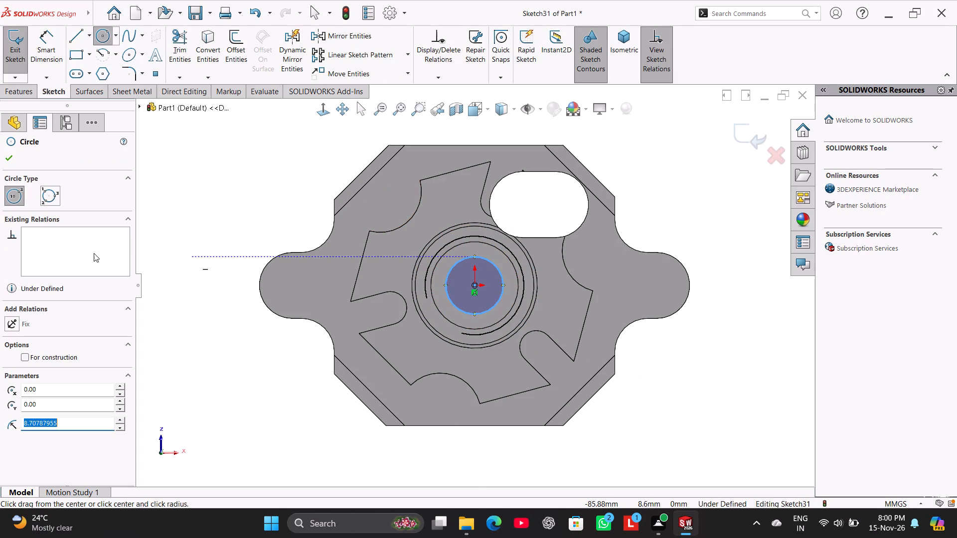
left_click(12, 157)
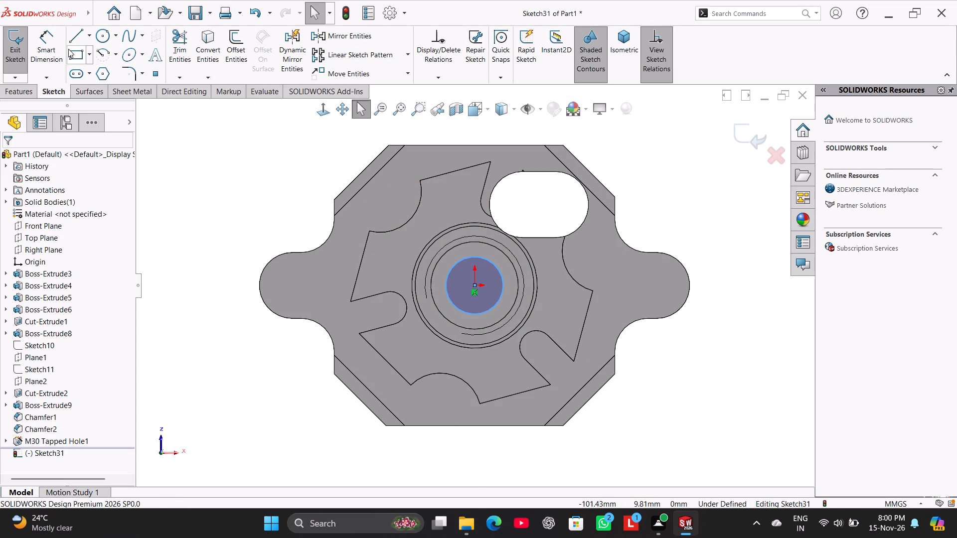
Dimension the sketched circle's diameter as 22 mm.
left_click(59, 46)
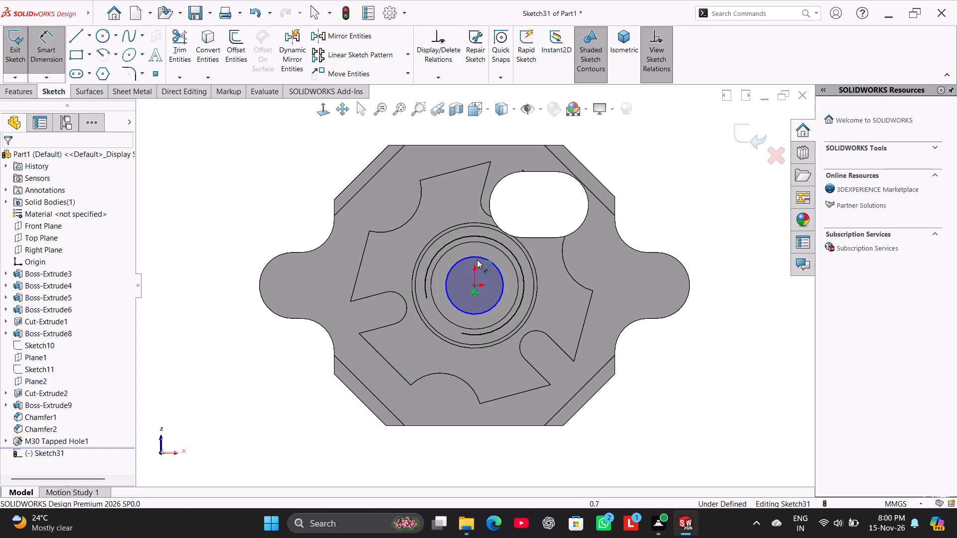
left_click(477, 260)
left_click(657, 156)
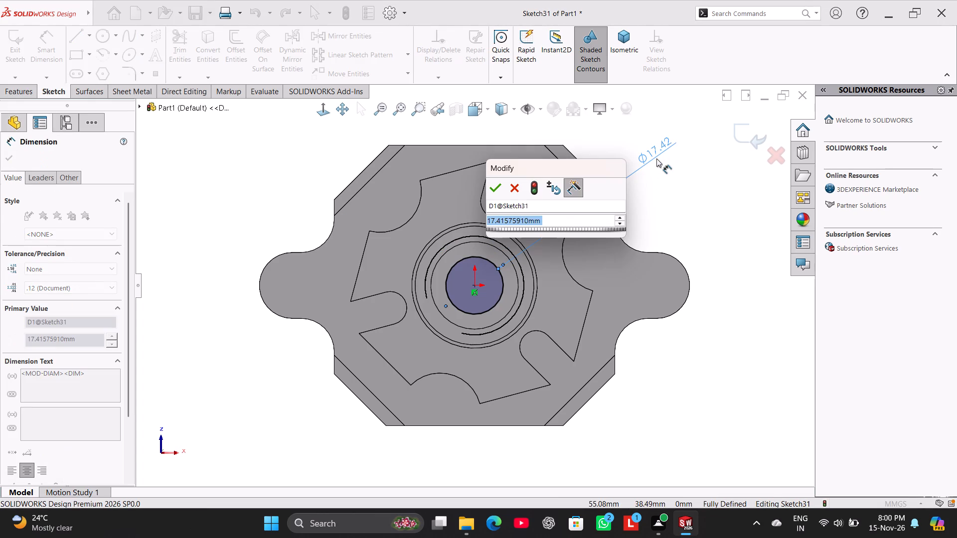
type("22")
key("Return")
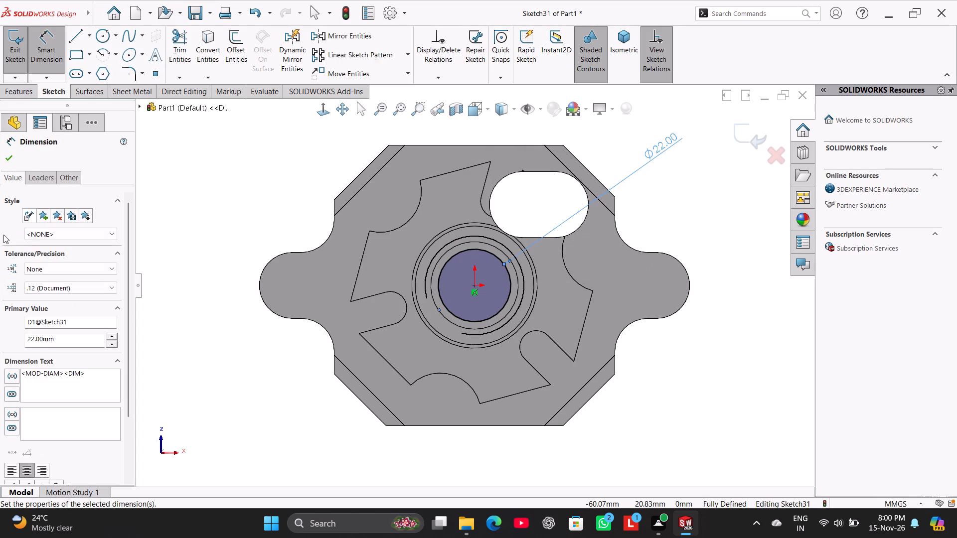
Give the circle's diameter dimension a Fit tolerance of type Clearance with hole fit H7.
left_click(81, 286)
left_click(82, 270)
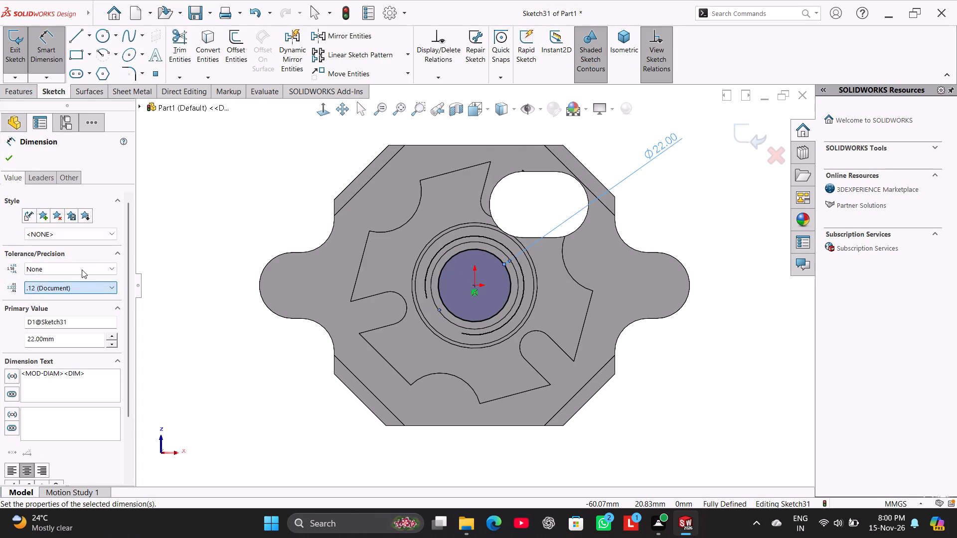
left_click(79, 270)
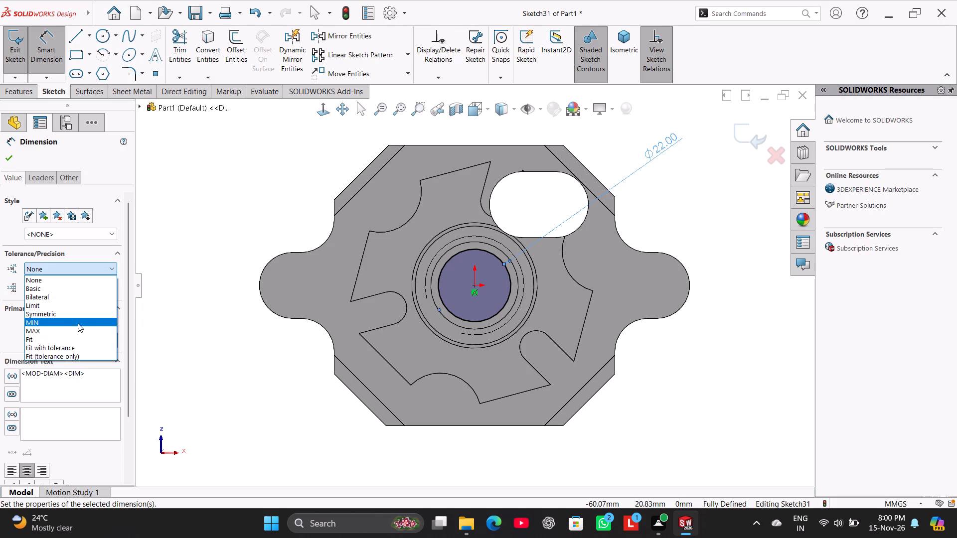
left_click(83, 339)
left_click(75, 291)
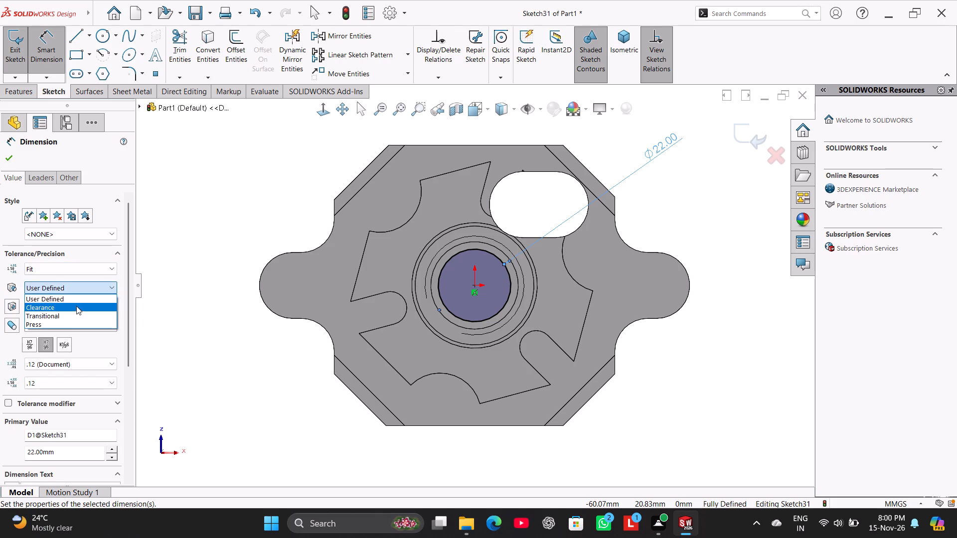
left_click(77, 310)
left_click(71, 304)
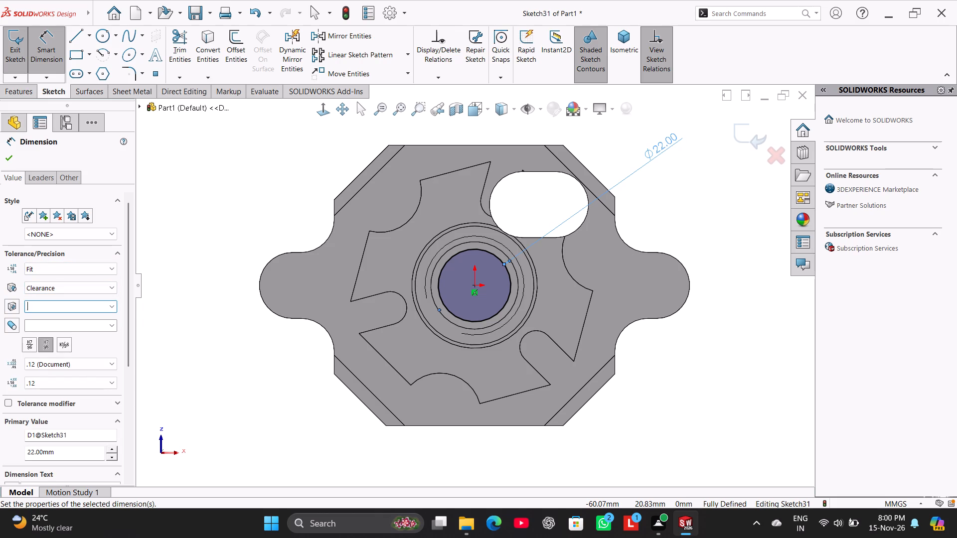
type("H7")
key("Return")
left_click(15, 154)
left_click(249, 194)
Extrude-cut the 22 mm circle with the end condition Up To Next to bore through the centre.
middle_click_drag(274, 195, 278, 181)
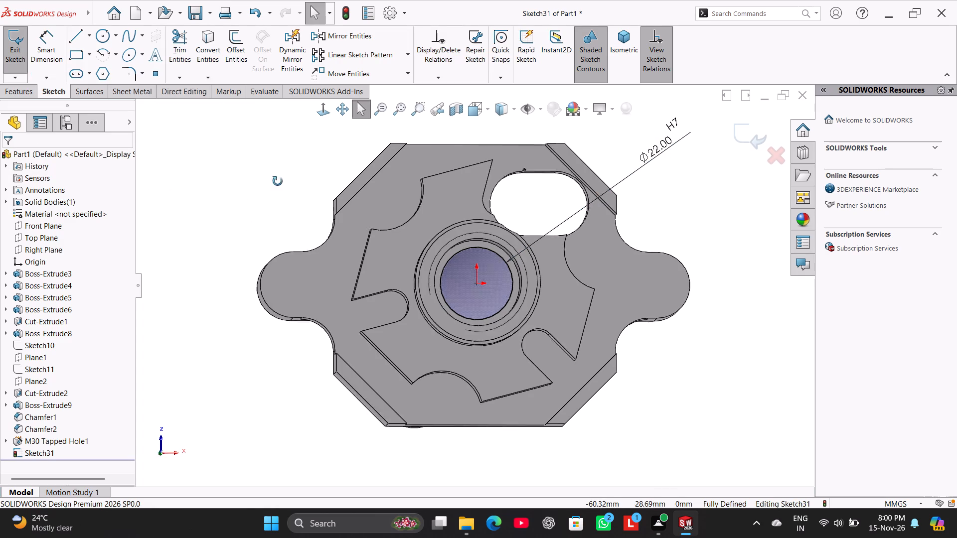
middle_click_drag(278, 181, 277, 104)
middle_click_drag(265, 190, 265, 179)
left_click(28, 88)
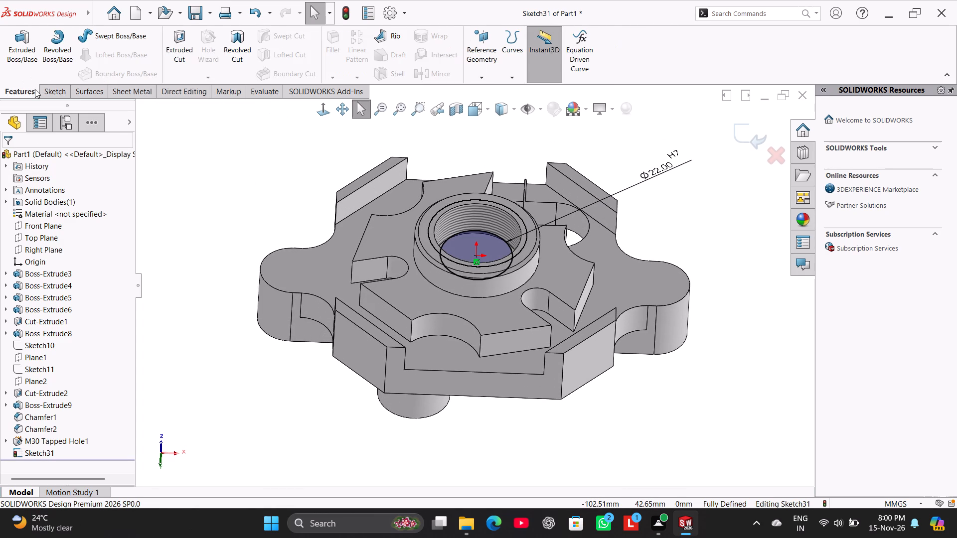
left_click(186, 55)
middle_click_drag(174, 220, 206, 118)
scroll(187, 208, "up", 1)
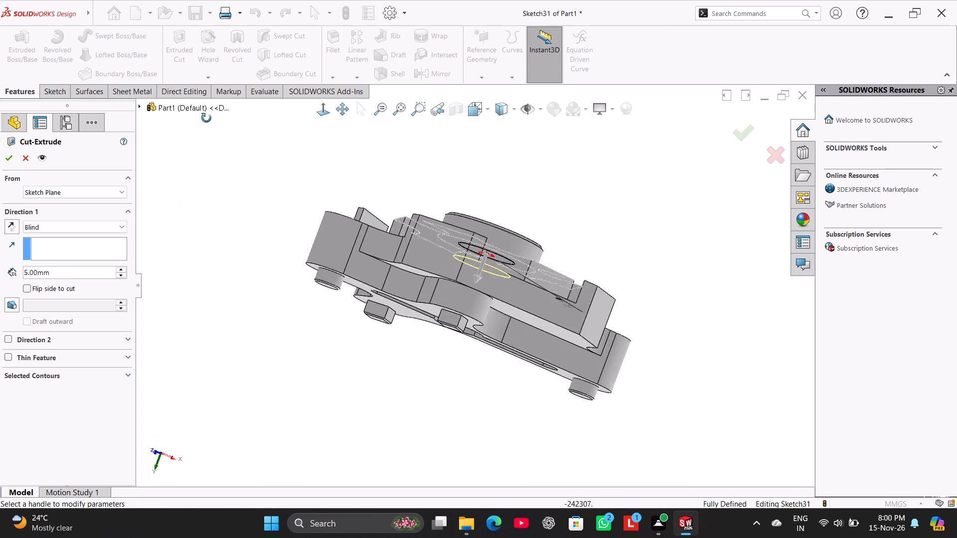
middle_click_drag(206, 118, 193, 181)
left_click(69, 230)
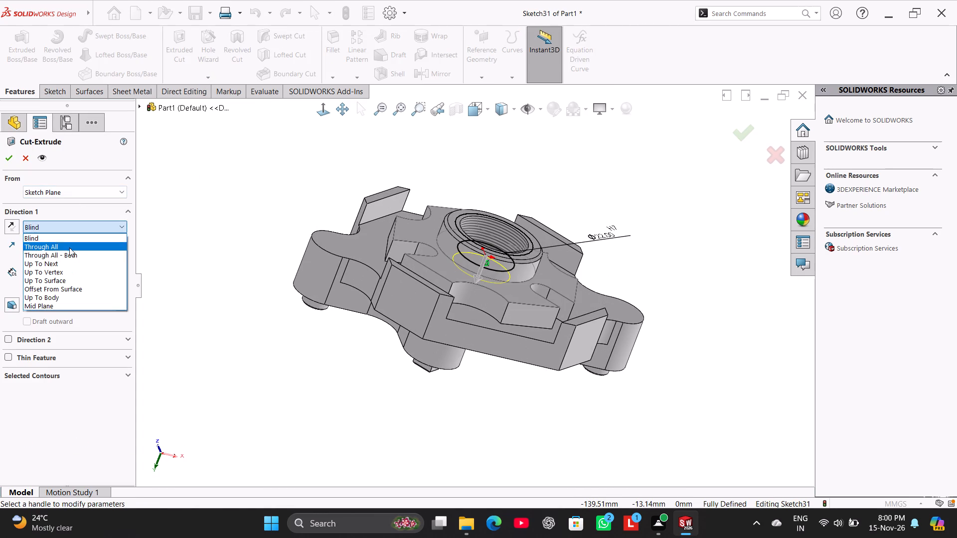
left_click(75, 265)
left_click(11, 157)
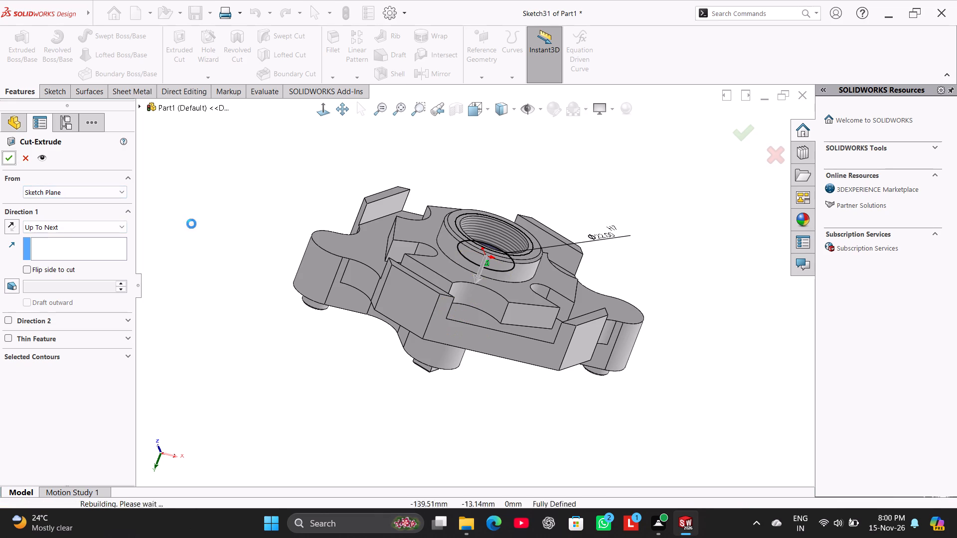
Examine the new central bore from the part's top and underside.
middle_click_drag(214, 232, 292, 67)
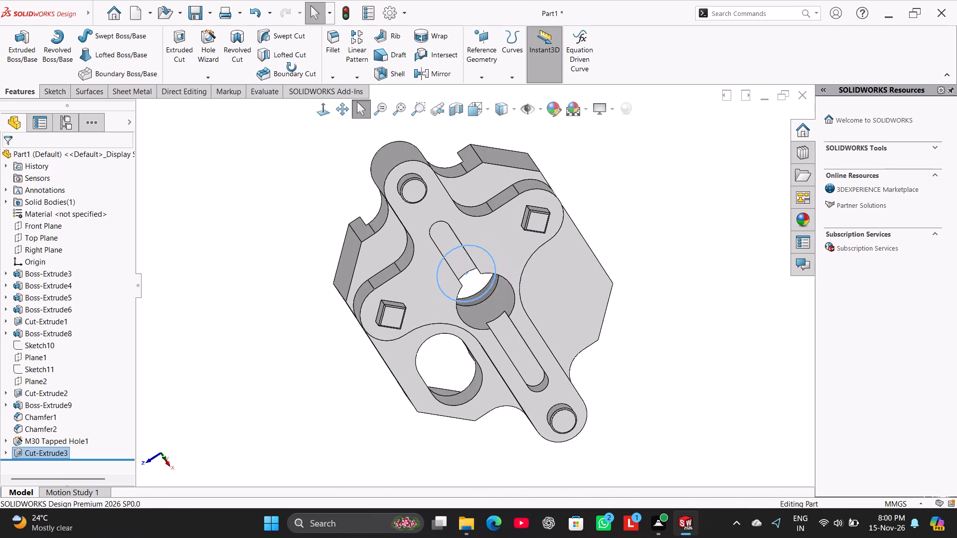
middle_click_drag(292, 67, 186, 241)
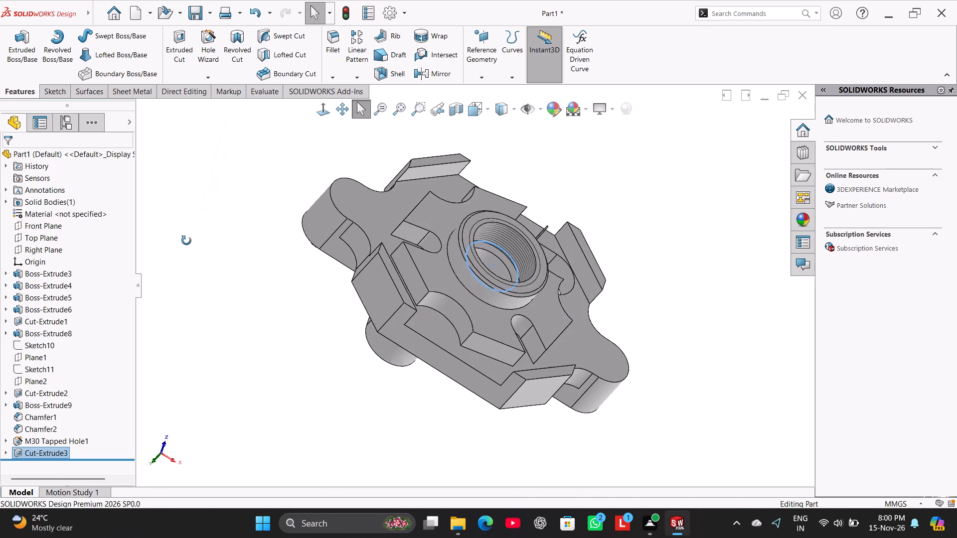
middle_click_drag(186, 241, 187, 229)
right_click_drag(331, 297, 448, 207)
left_click(311, 282)
middle_click_drag(311, 295, 315, 384)
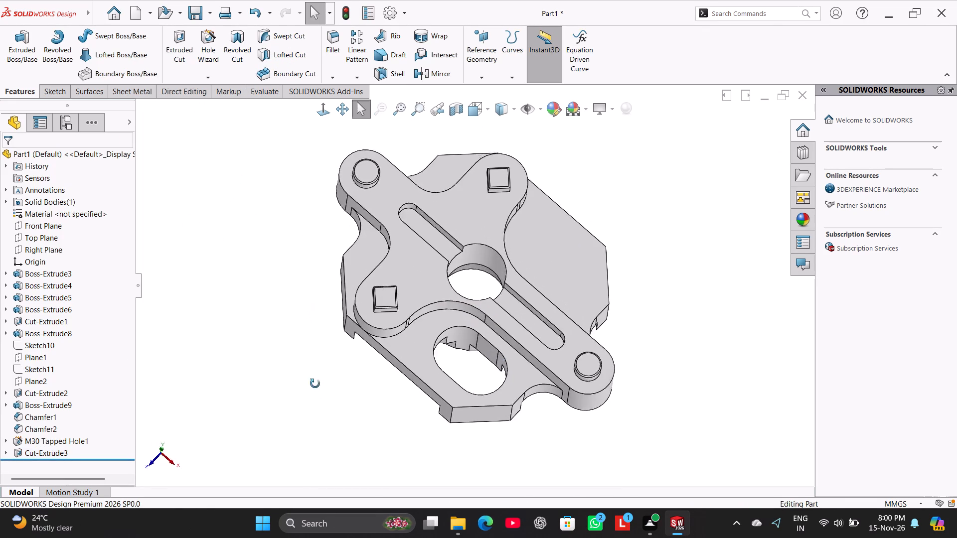
Change the end condition of the central 22 mm bore's extruded cut to Through All.
middle_click_drag(315, 384, 266, 425)
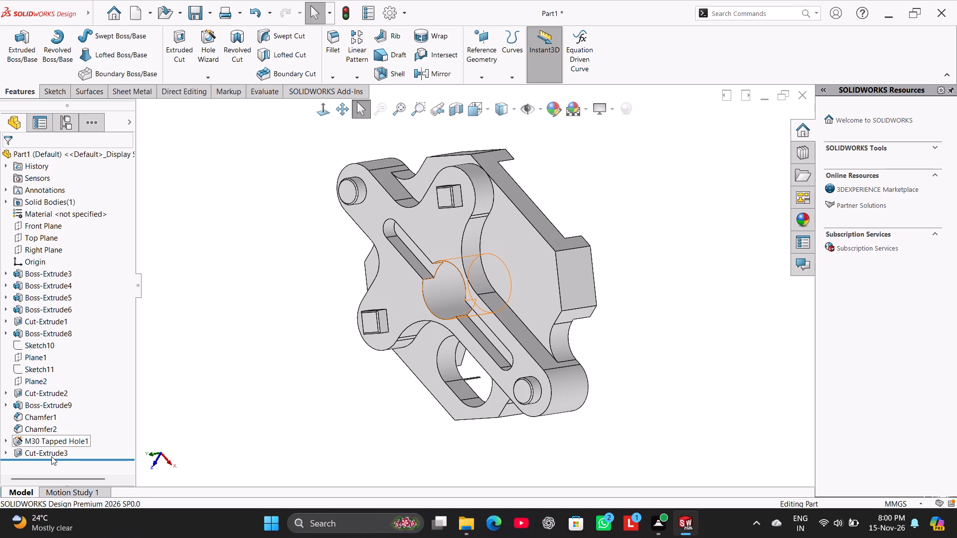
right_click(52, 450)
left_click(61, 286)
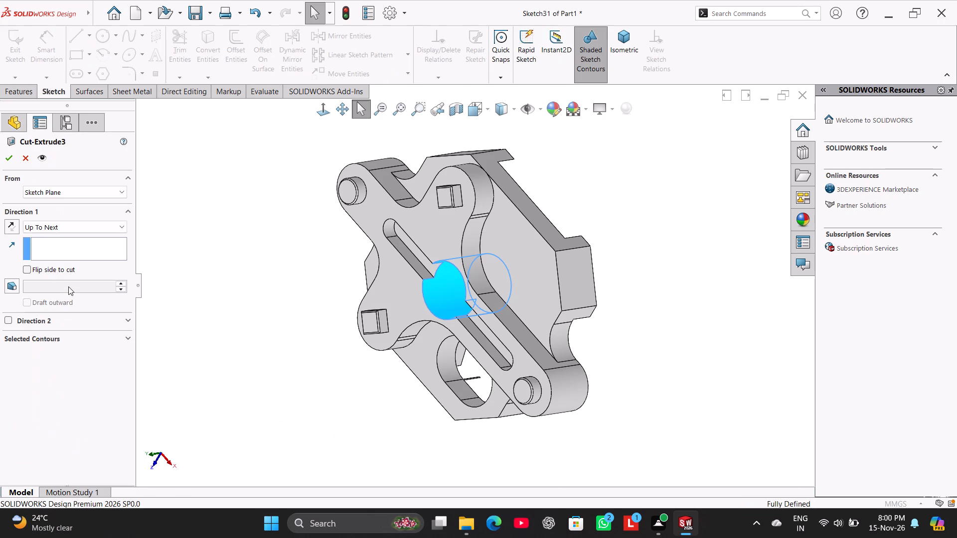
left_click(77, 223)
left_click(78, 245)
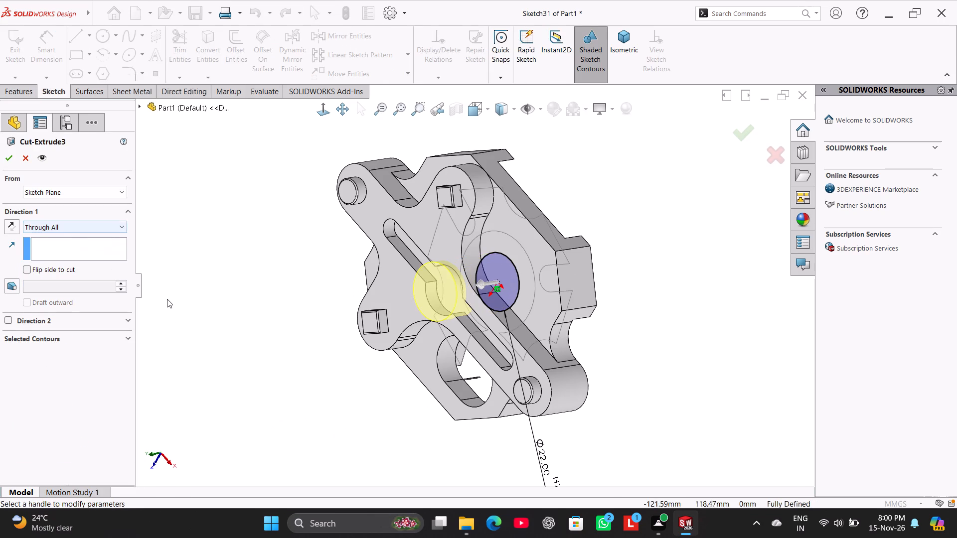
middle_click_drag(238, 307, 298, 285)
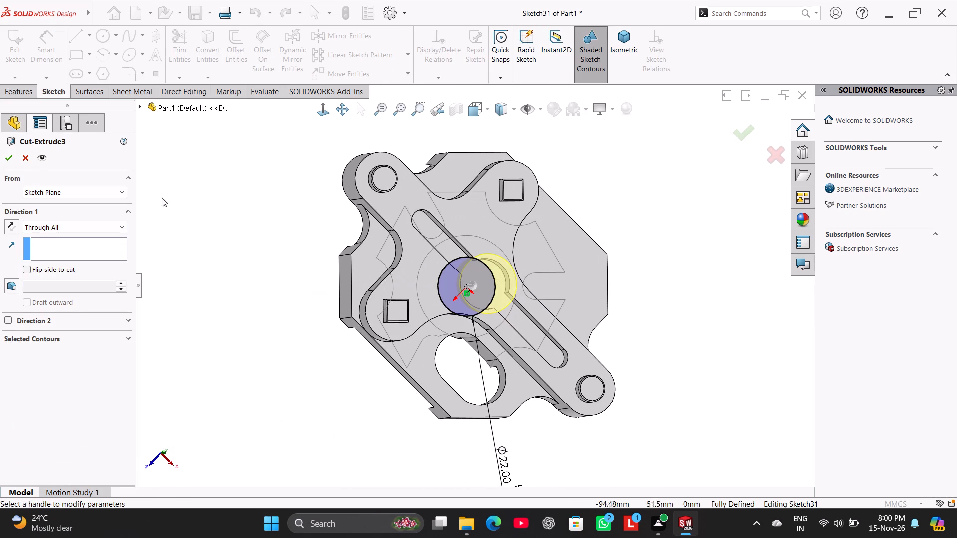
left_click(8, 159)
left_click(202, 227)
Start a fillet on the raised lobed plate's top outer edge and set its radius to 0.5 mm.
middle_click_drag(225, 263, 221, 268)
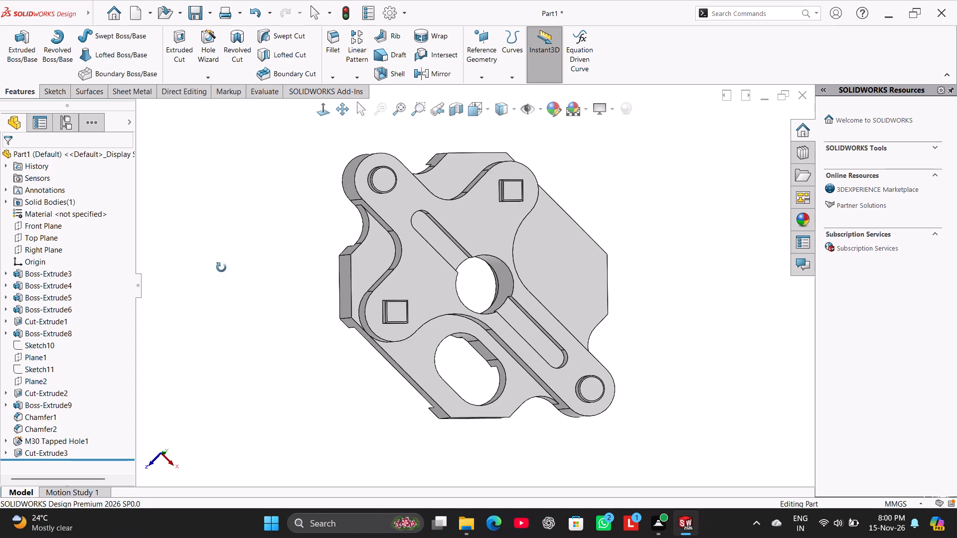
middle_click_drag(221, 268, 218, 269)
right_click_drag(227, 283, 479, 125)
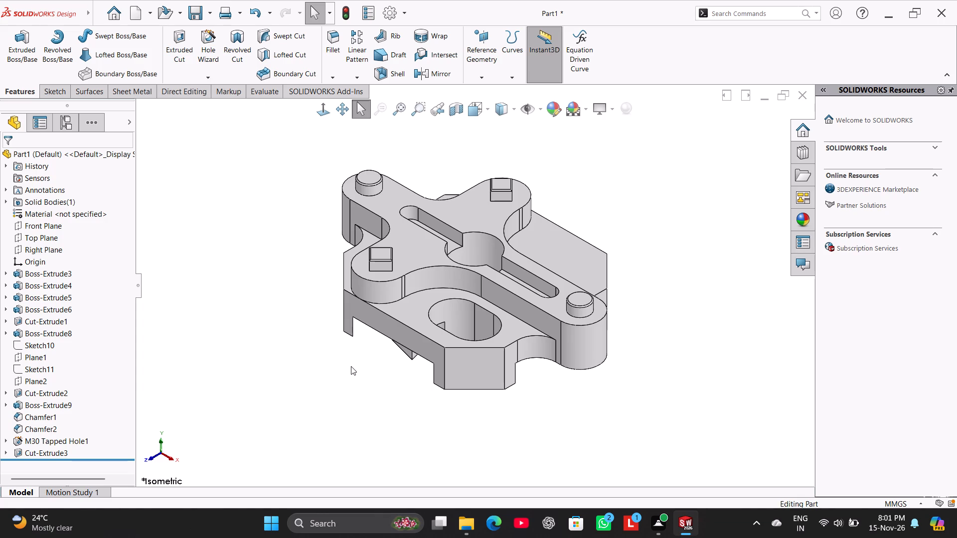
left_click(335, 75)
left_click(342, 83)
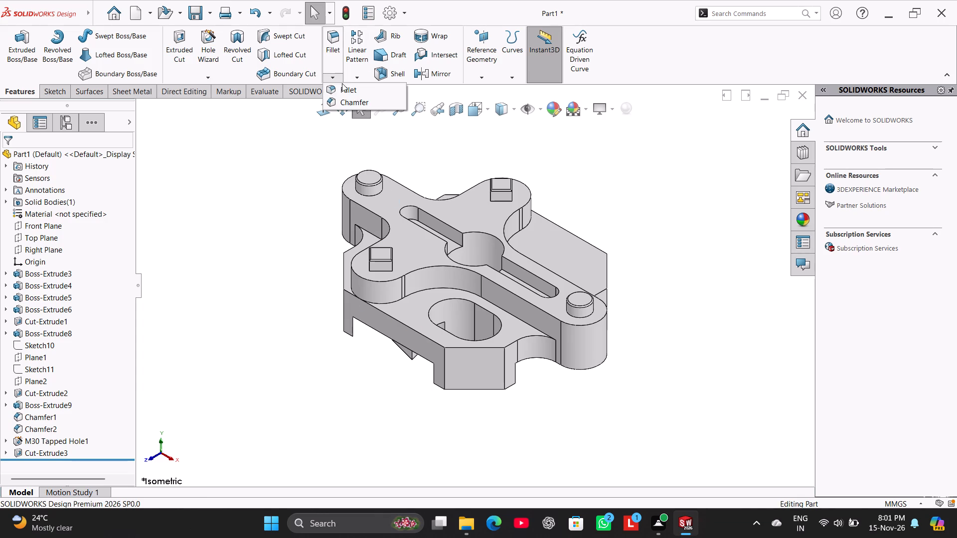
left_click(351, 86)
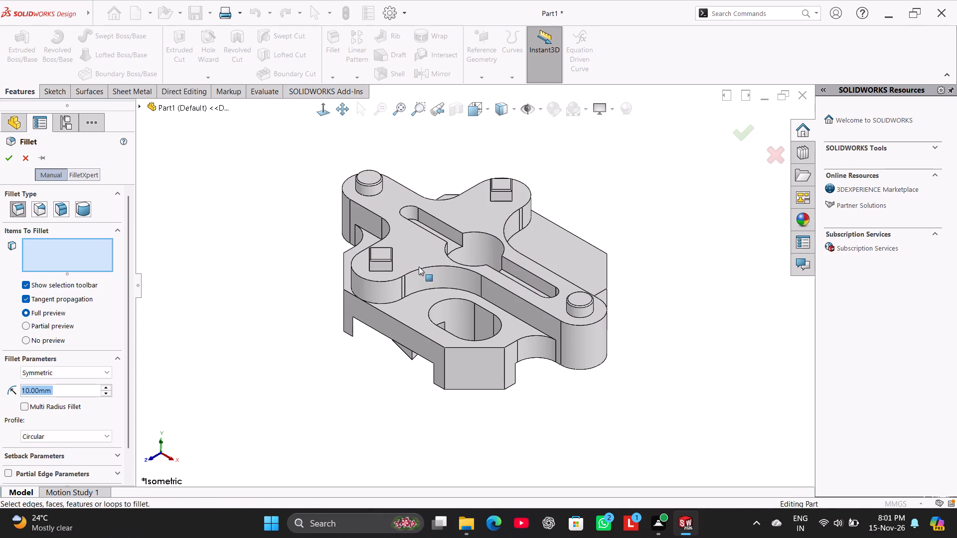
left_click(423, 268)
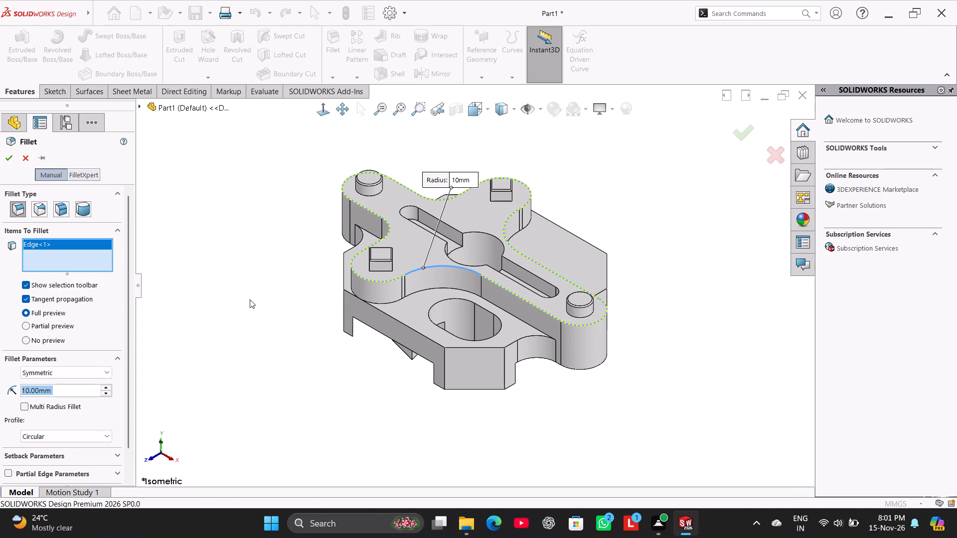
left_click(464, 263)
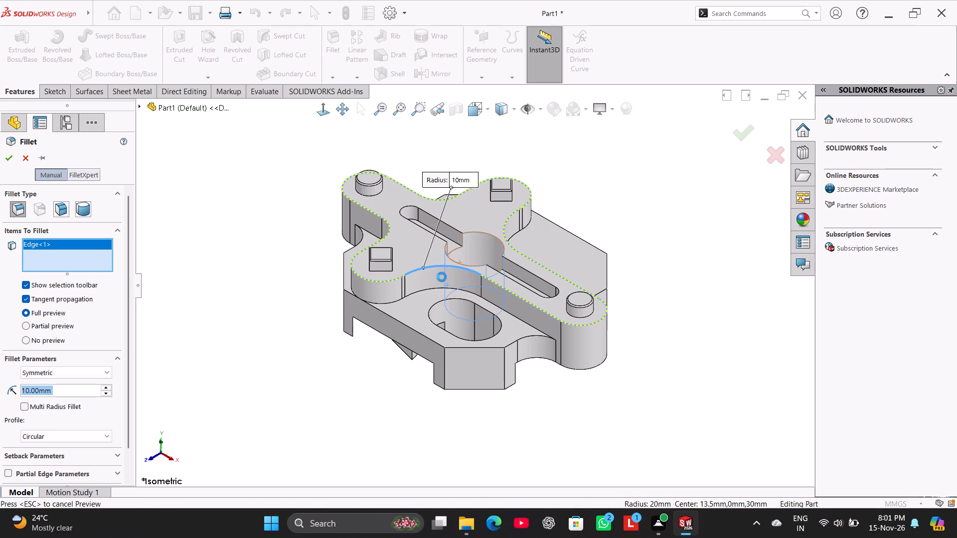
right_click(75, 253)
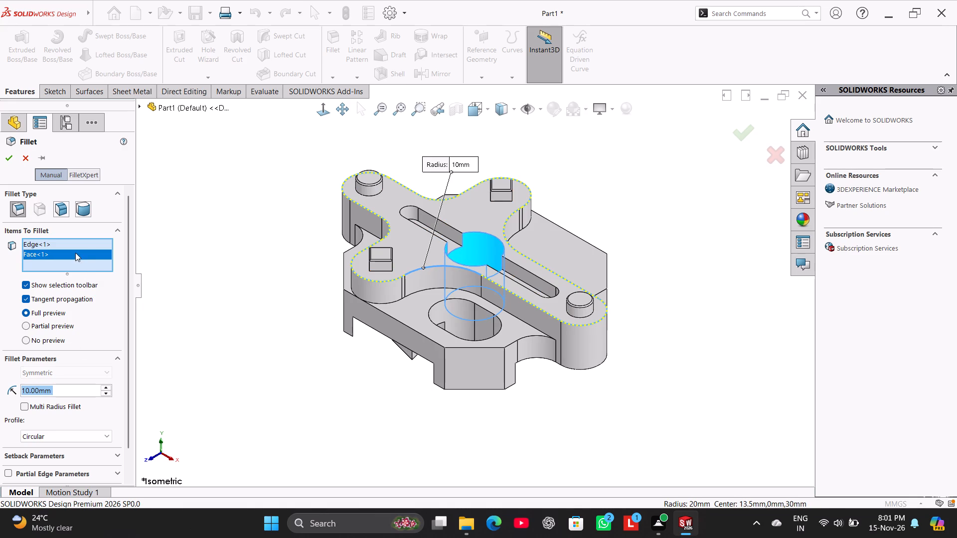
left_click(101, 270)
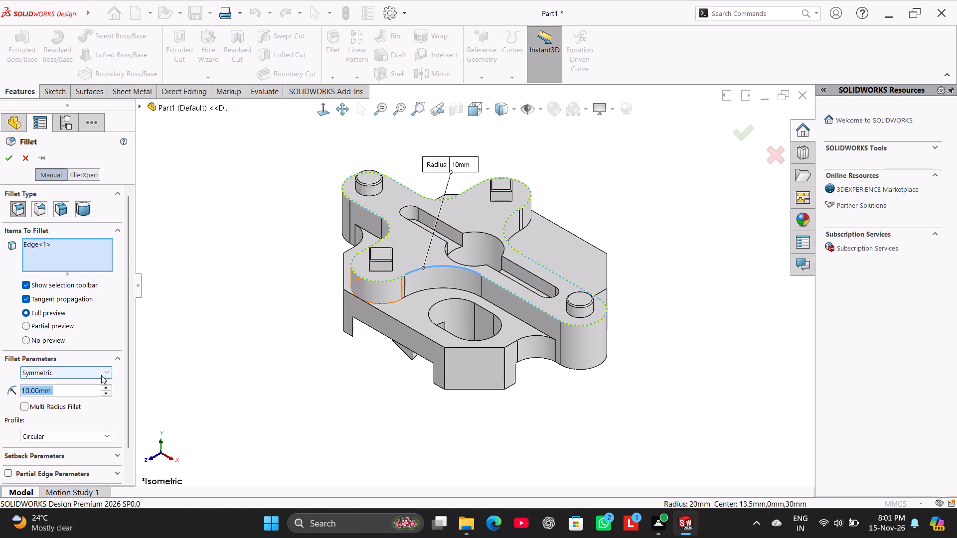
key("5")
key("Return")
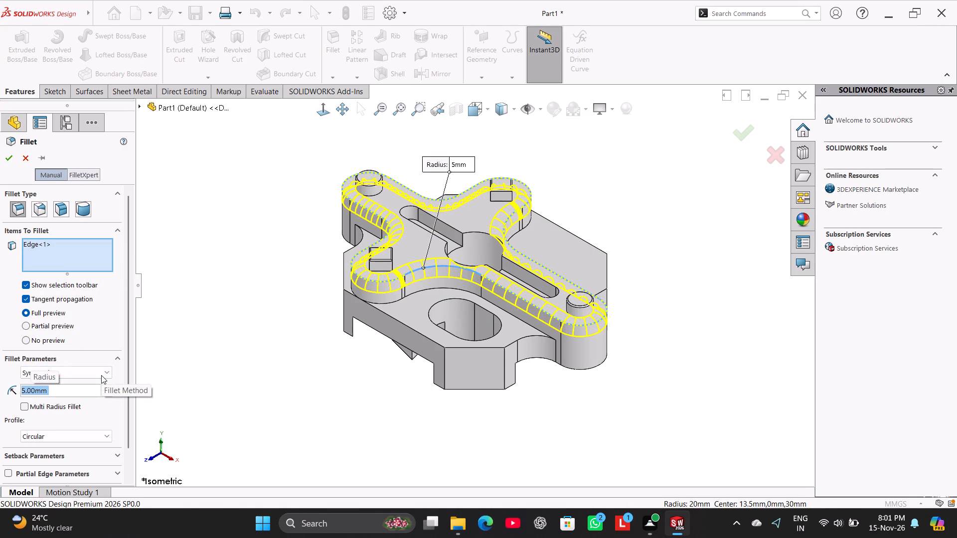
key("2")
key("Return")
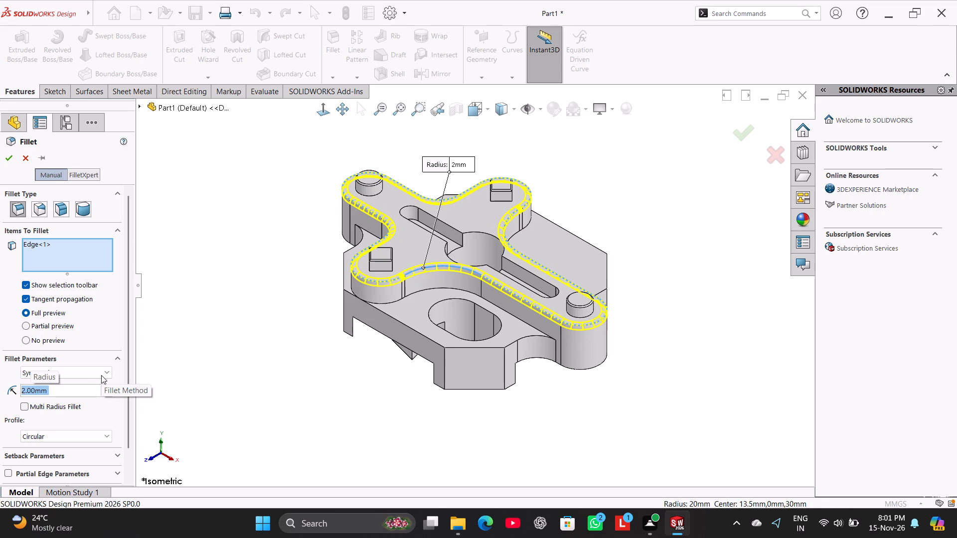
key("1")
key("Return")
type("0.5")
key("Return")
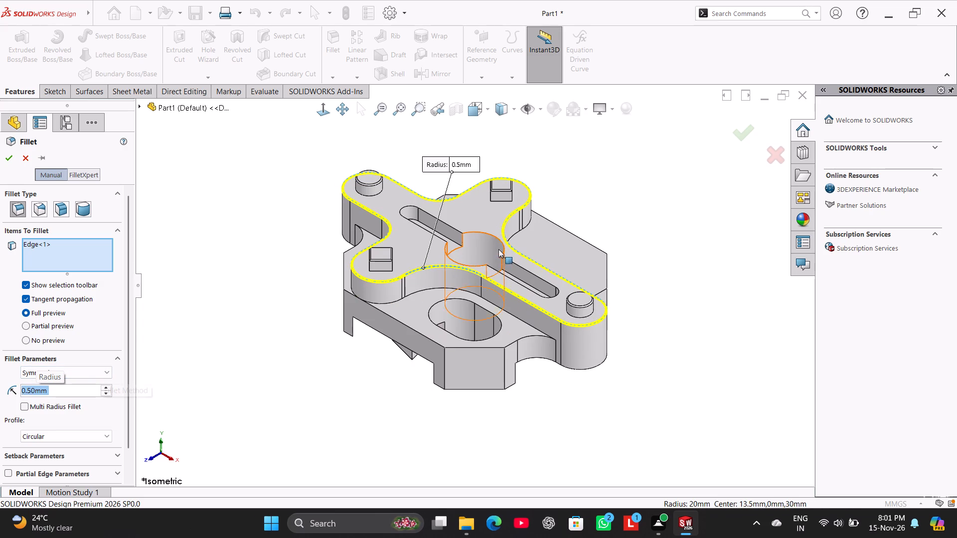
Add the top edges of the central bore, both straight slots and the oblong pocket to the 0.5 mm fillet and complete it.
left_click(493, 238)
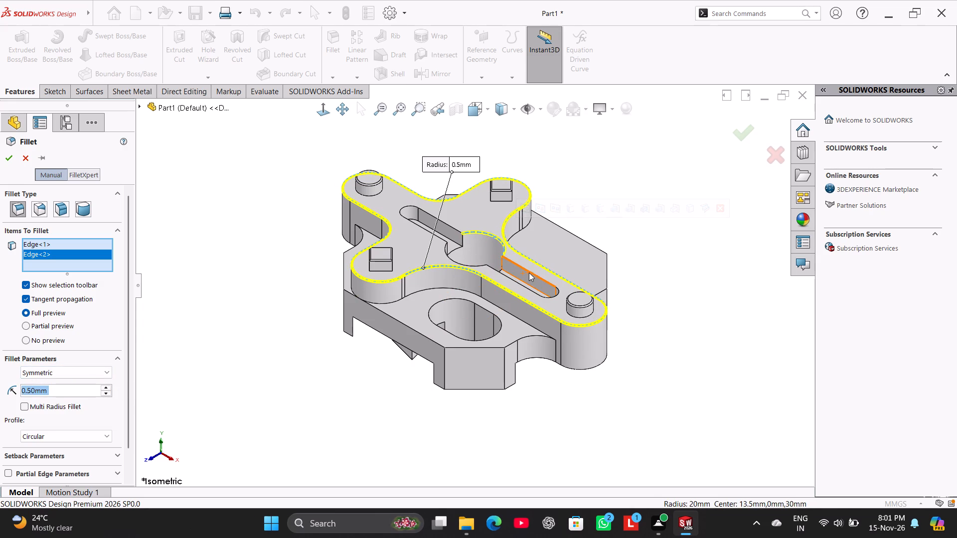
left_click(529, 271)
left_click(440, 220)
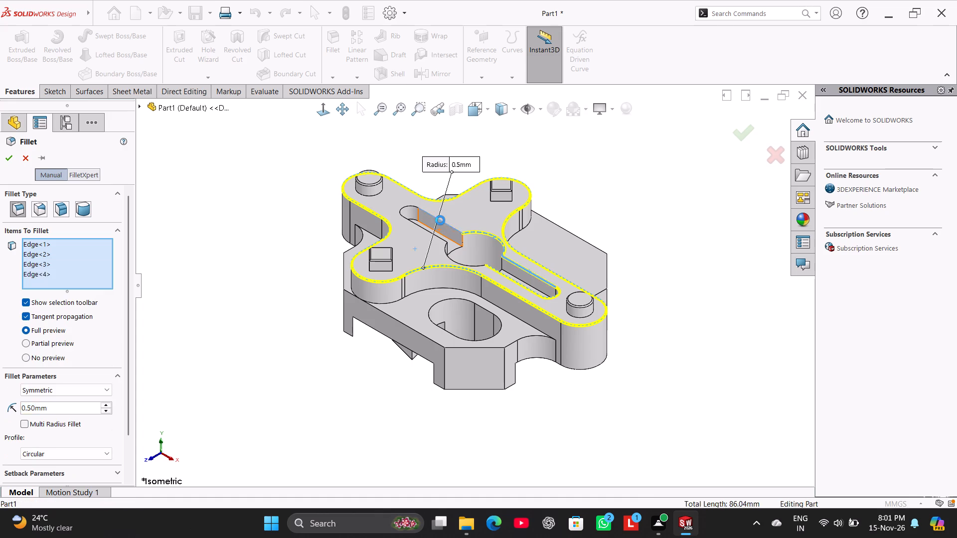
left_click(474, 265)
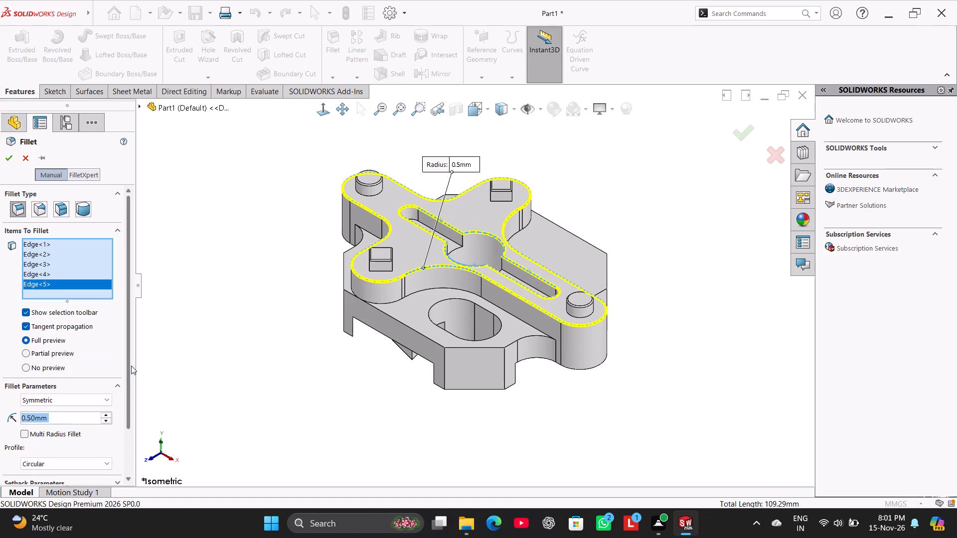
left_click(460, 337)
left_click(8, 162)
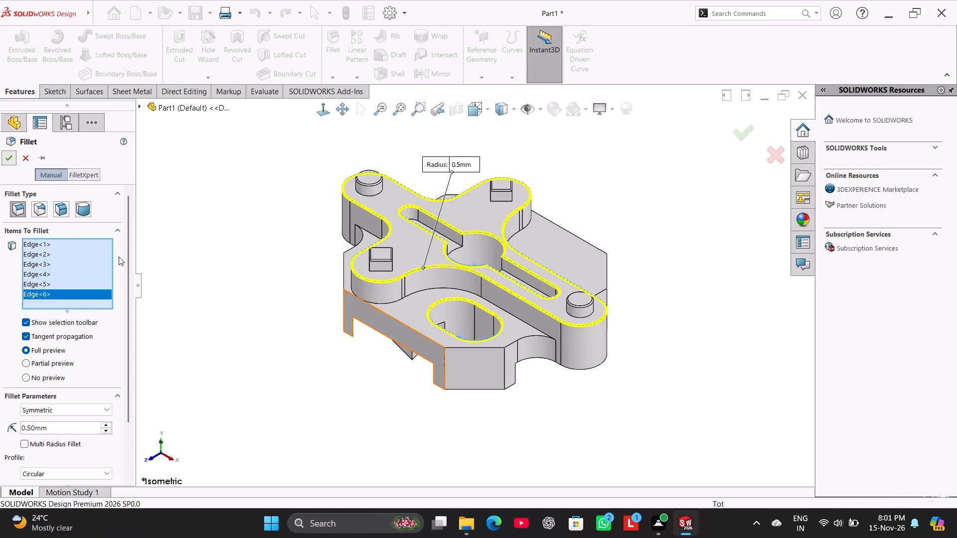
right_click_drag(224, 324, 447, 158)
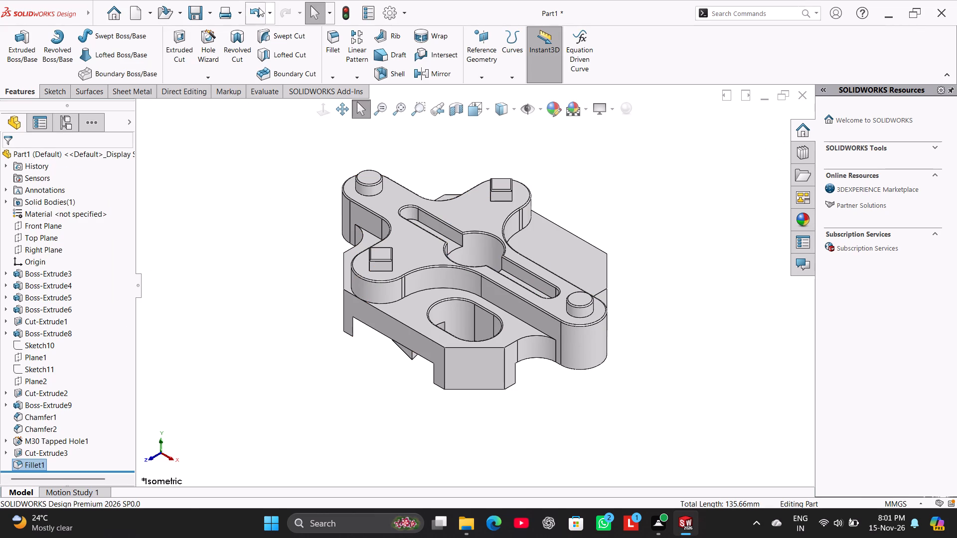
In File Explorer, copy the name of the "Pocketed milled plate with round boss and slots - Run 28" folder in Fuji Tasks.
left_click(210, 12)
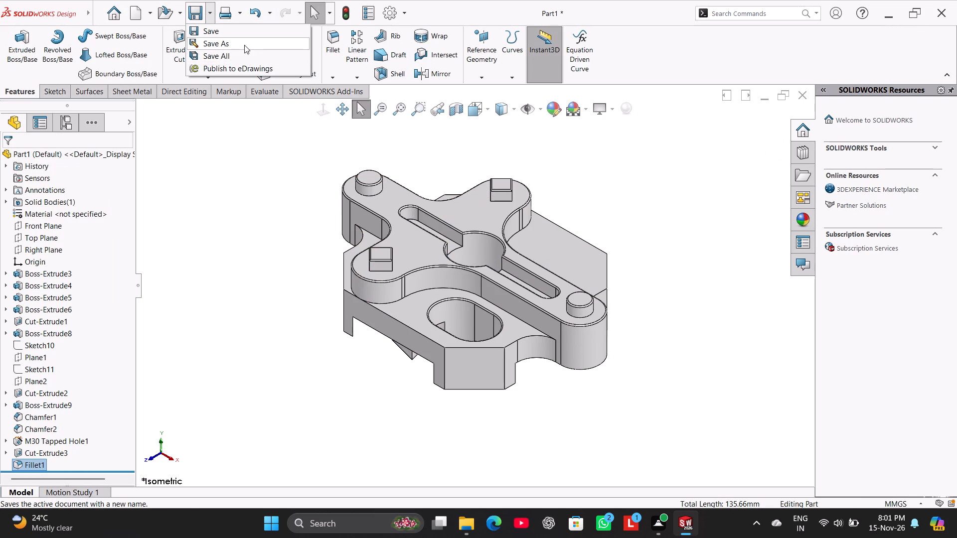
left_click(462, 523)
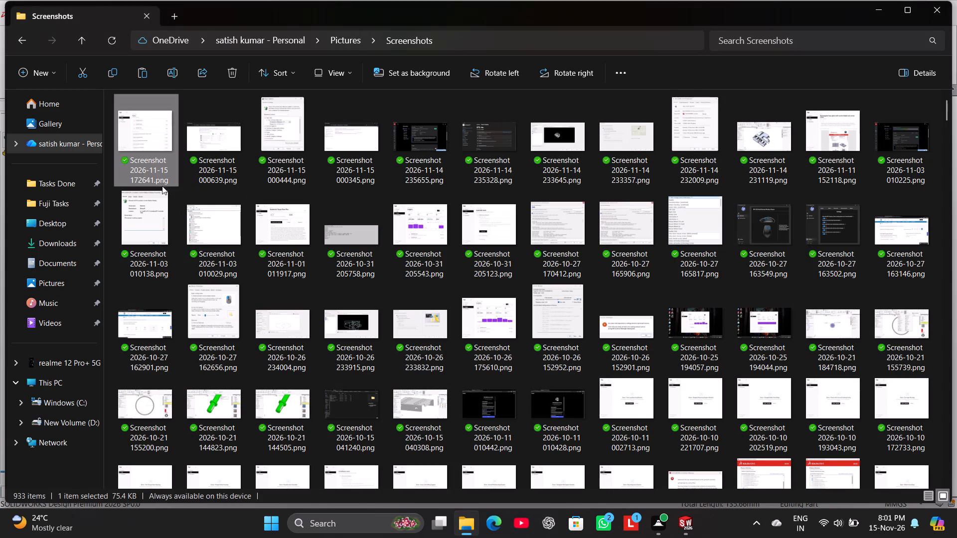
left_click(49, 204)
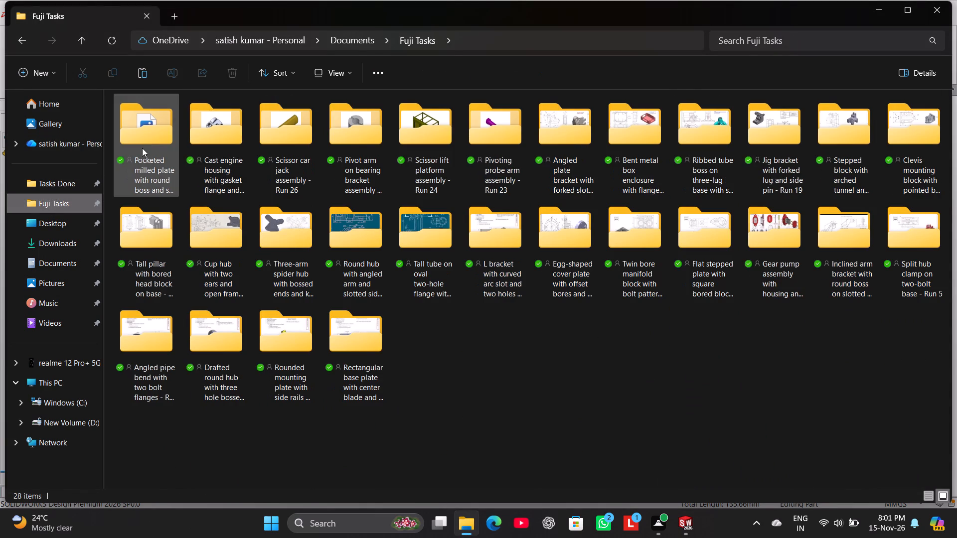
left_click(142, 147)
left_click(174, 79)
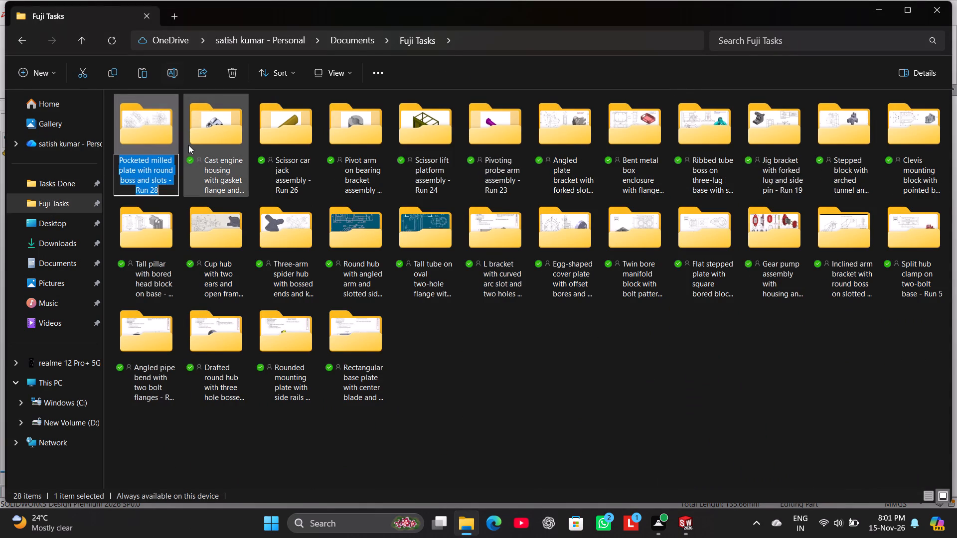
key("ctrl+c")
Back in SOLIDWORKS, save the part in Tasks Done as "Pocketed milled plate with round boss and slots", omitting the run suffix.
left_click(693, 522)
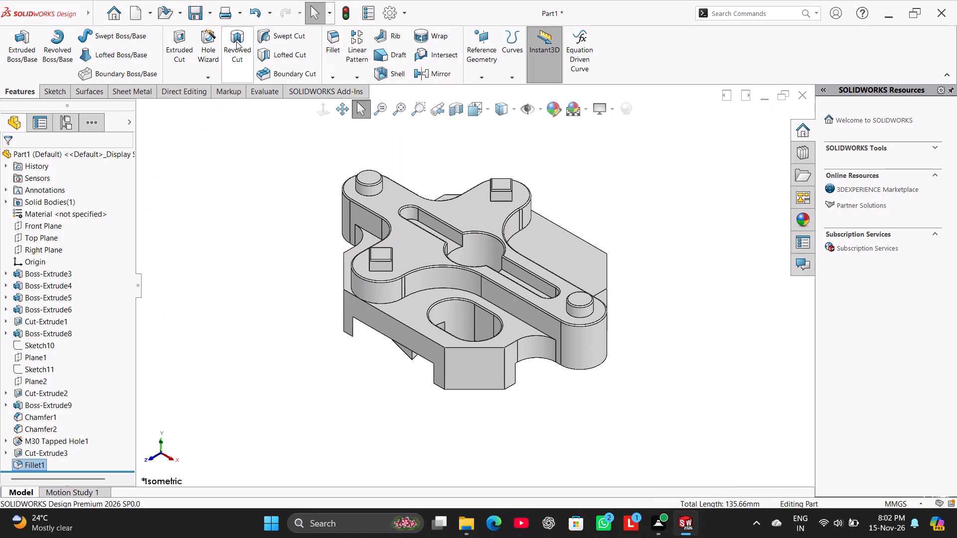
left_click(209, 13)
left_click(213, 43)
left_click(352, 209)
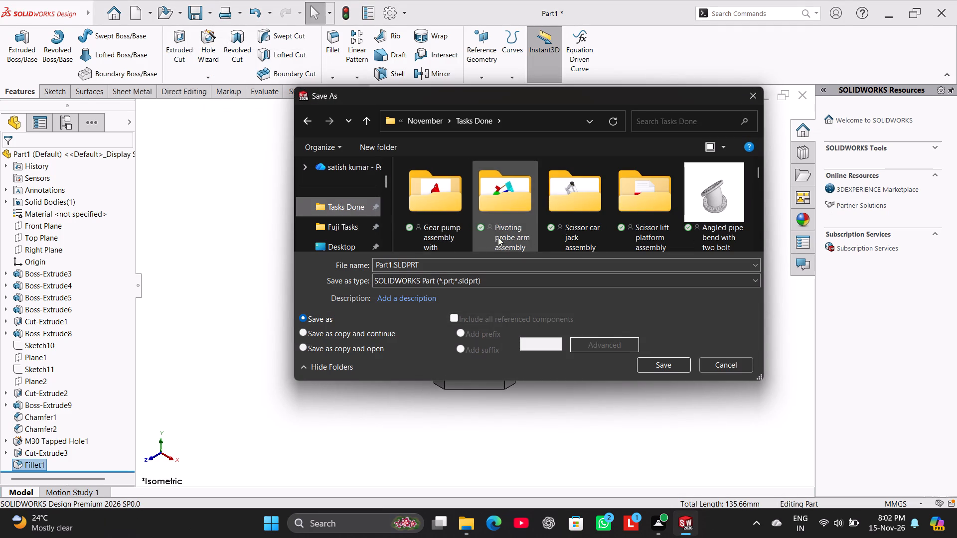
left_click(482, 265)
key("ctrl+v")
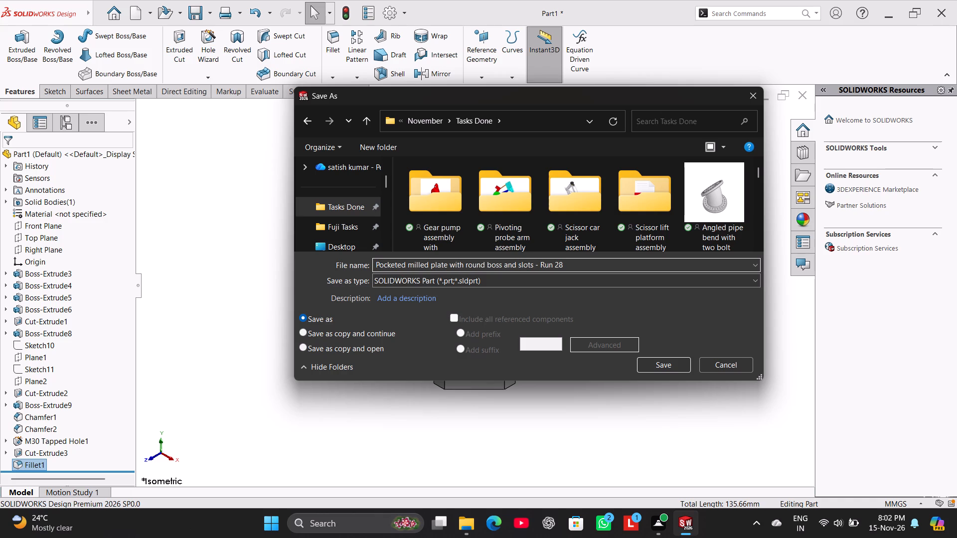
key("BackSpace")
key("BackSpace")
key("BackSpace")
key("BackSpace")
key("BackSpace")
key("BackSpace")
key("BackSpace")
key("BackSpace")
key("BackSpace")
left_click(665, 370)
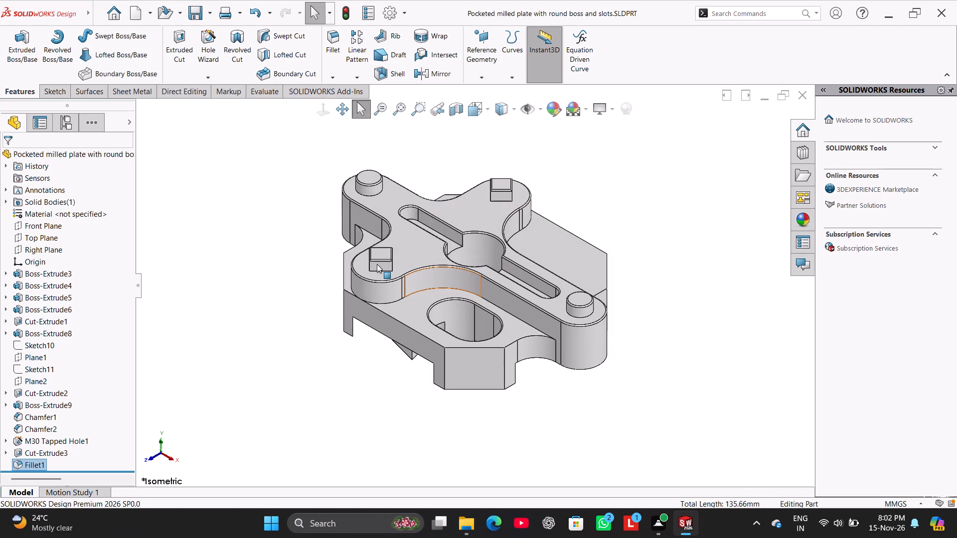
Save a PDF version of the part under the same name in the Tasks Done folder.
left_click(211, 14)
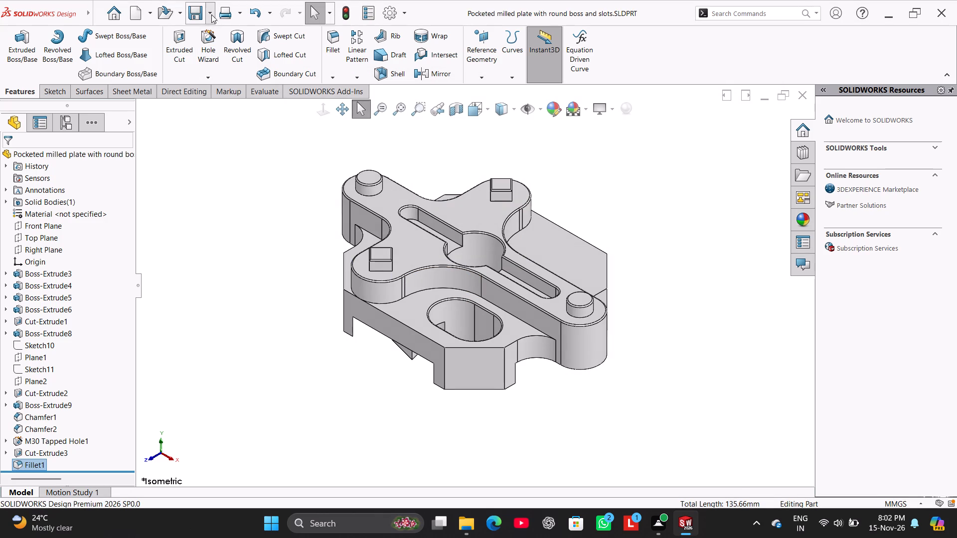
left_click(218, 43)
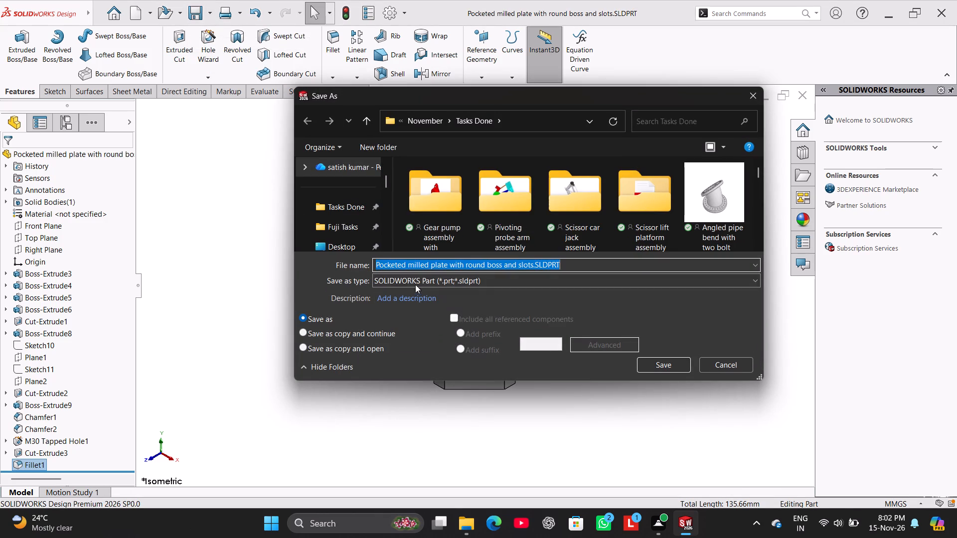
left_click(415, 284)
left_click(511, 93)
left_click(657, 385)
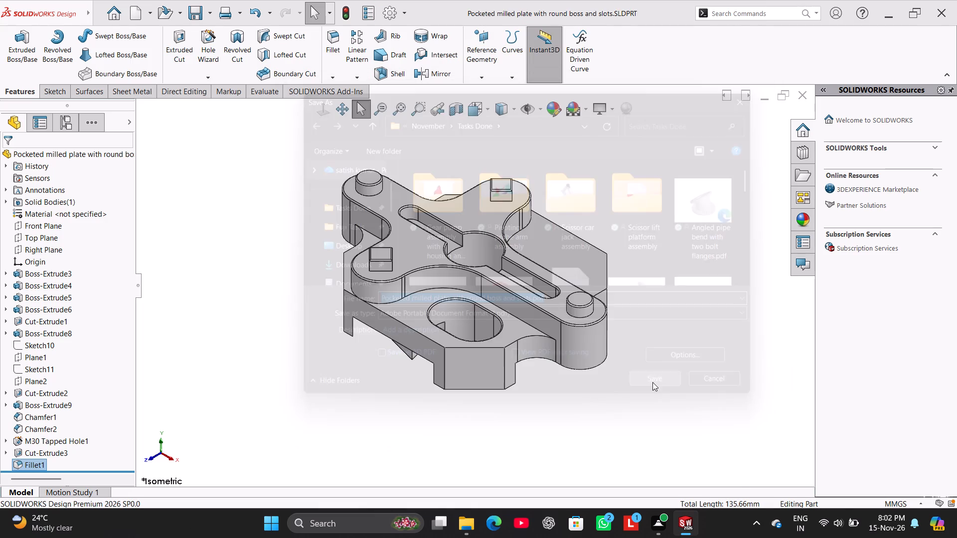
Close the saved part document.
left_click(799, 100)
left_click(803, 98)
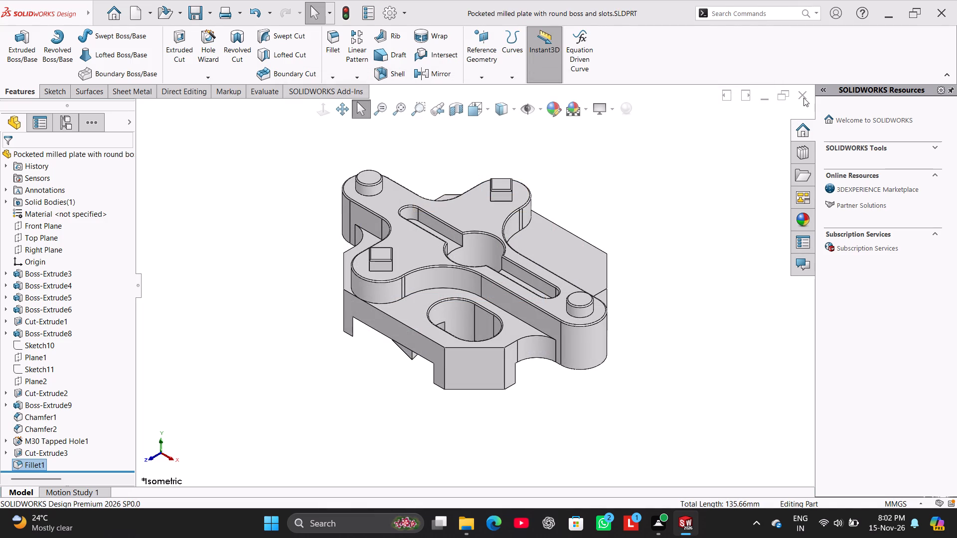